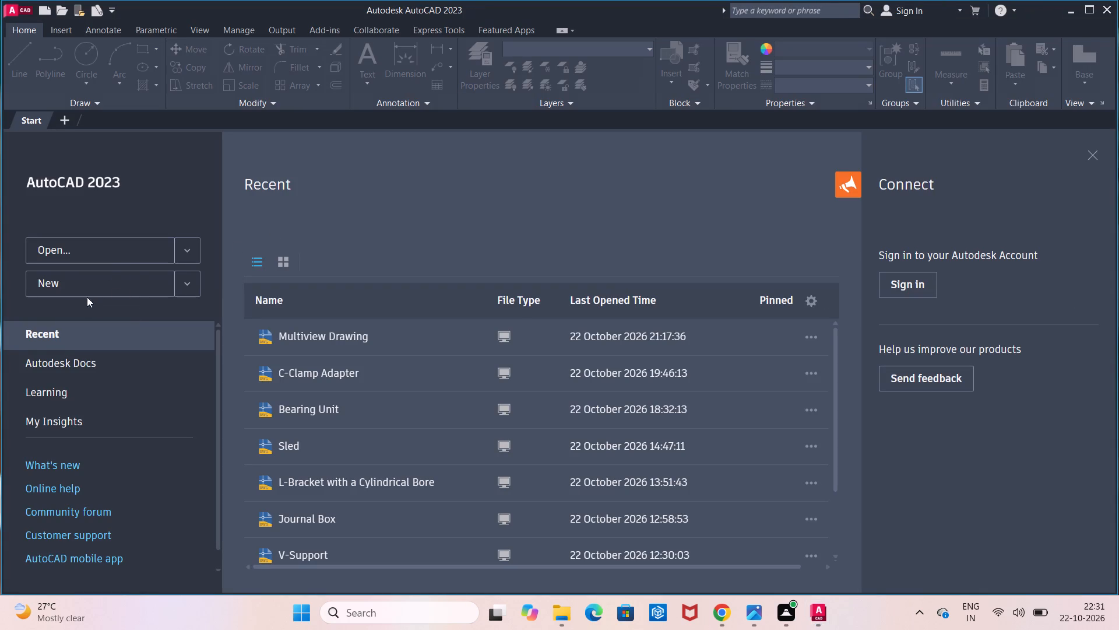
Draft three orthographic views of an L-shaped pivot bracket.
Create a new blank drawing.
{"action": "left_click", "coordinate": [129, 281]}
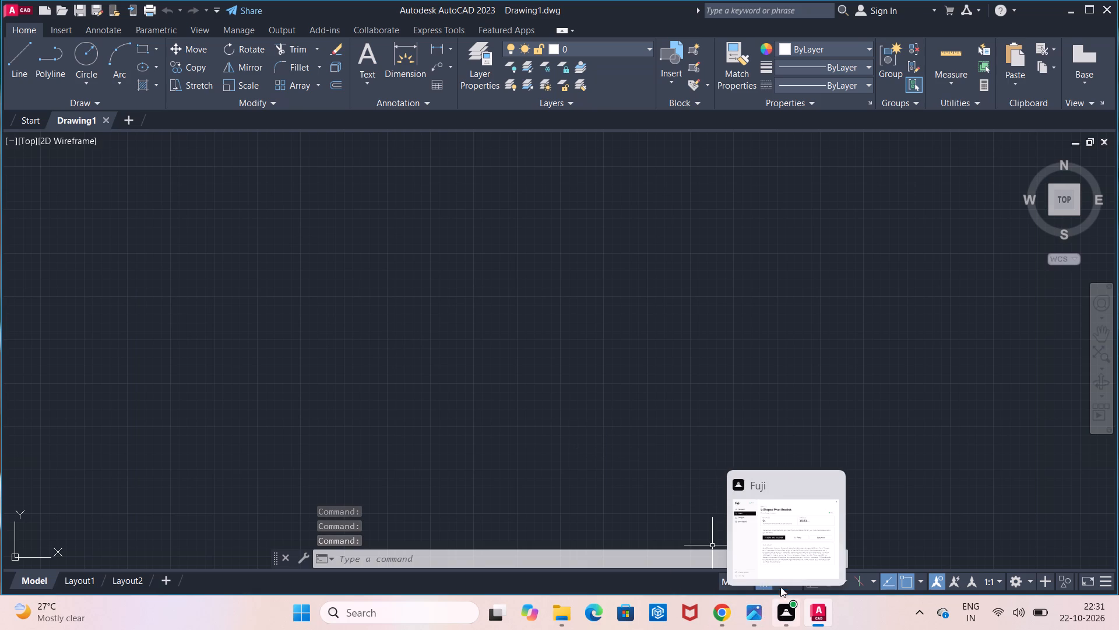
Turn on command-history log file recording with LOGFILEON.
{"action": "left_click", "coordinate": [480, 565]}
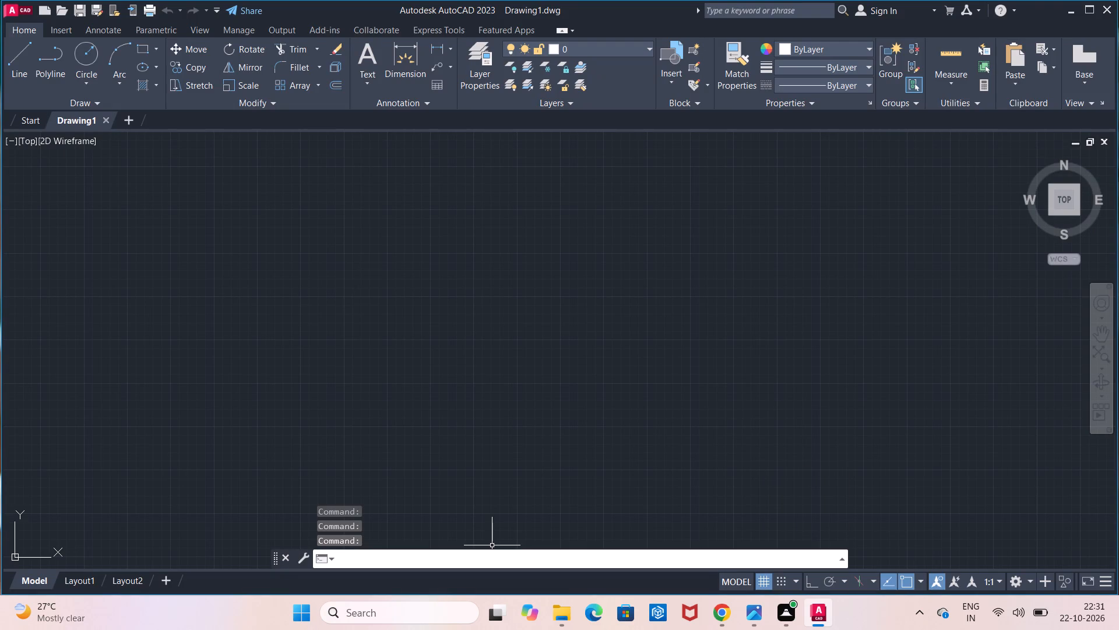
{"action": "type", "text": "log"}
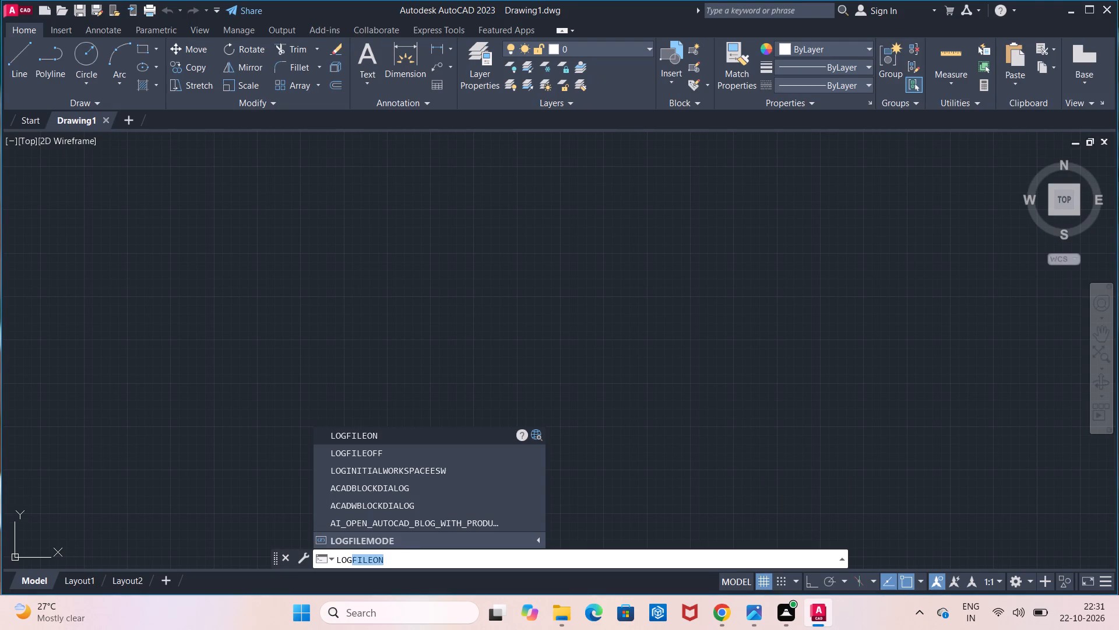
{"action": "left_click", "coordinate": [444, 439]}
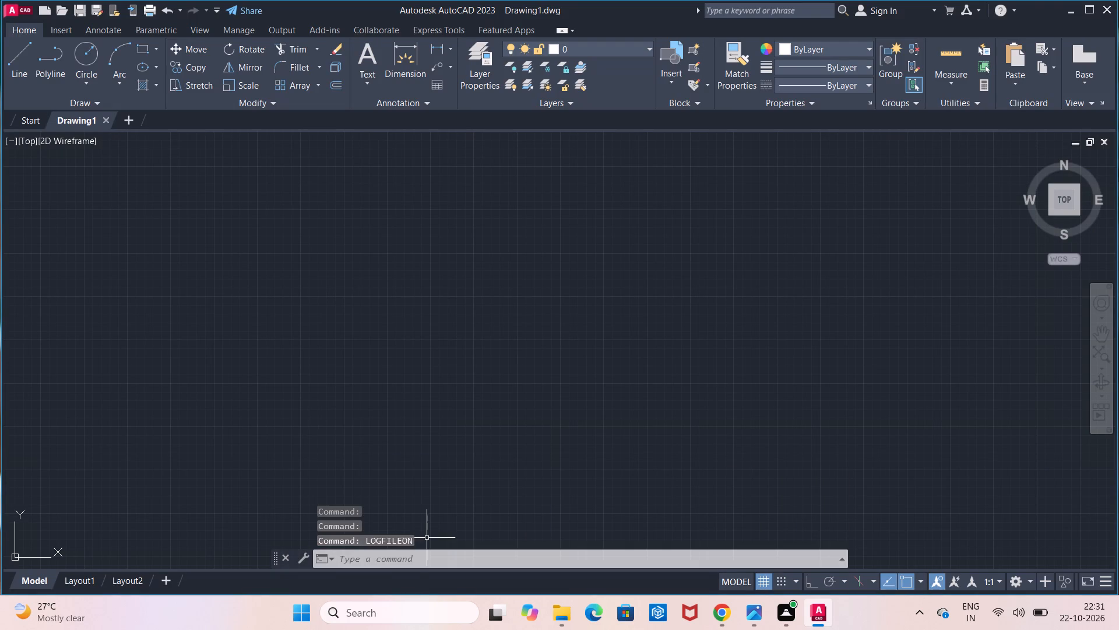
Set the drawing units' length precision to 0 decimal places.
{"action": "left_click", "coordinate": [419, 566]}
{"action": "type", "text": "units"}
{"action": "key", "text": "Return"}
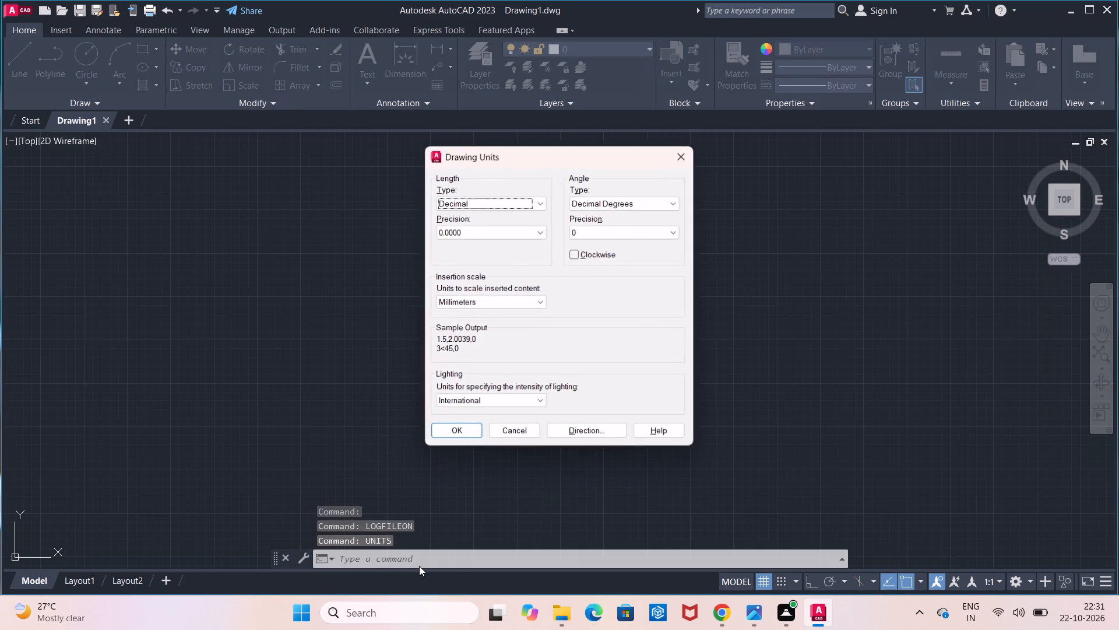
{"action": "left_click", "coordinate": [499, 230]}
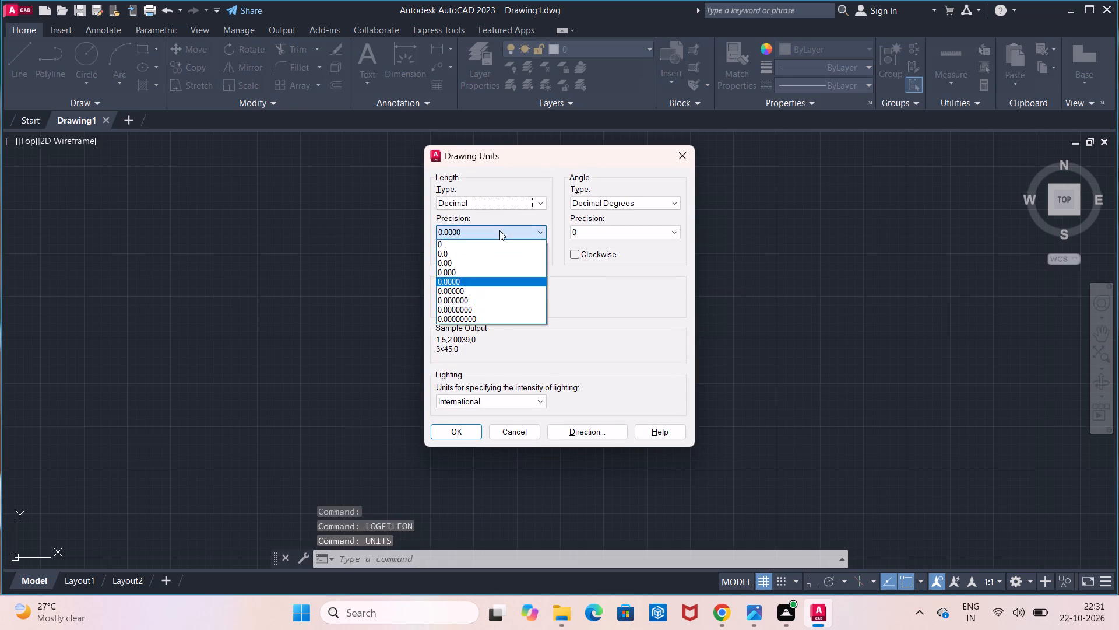
{"action": "left_click", "coordinate": [499, 249]}
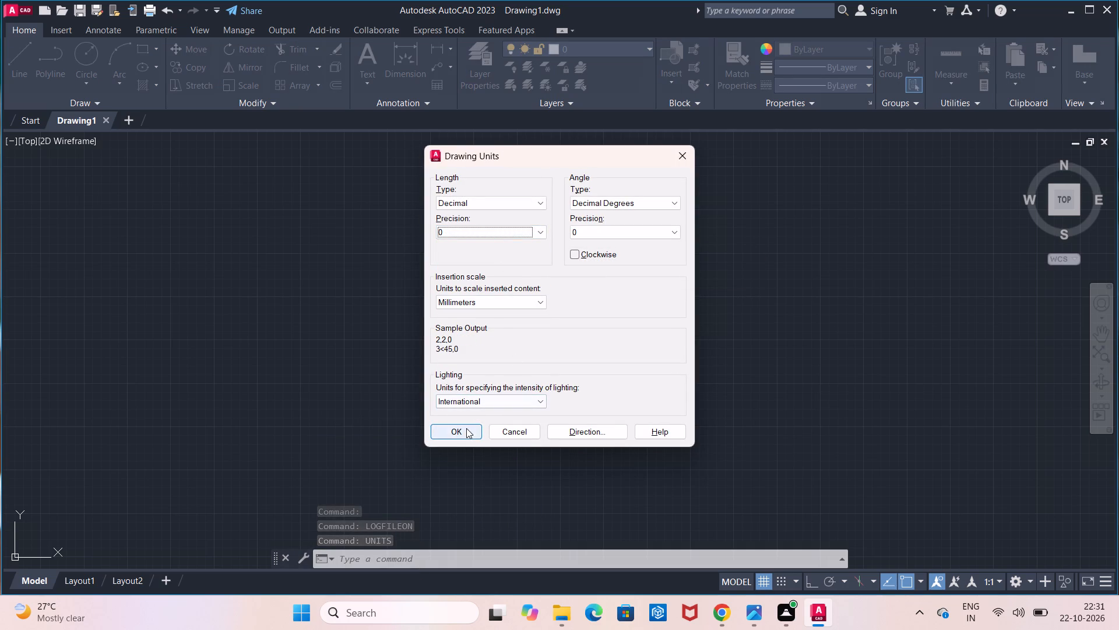
{"action": "left_click", "coordinate": [466, 428]}
Modify the ISO-25 dimension style so its primary linear units use a precision of 0.
{"action": "left_click", "coordinate": [455, 549]}
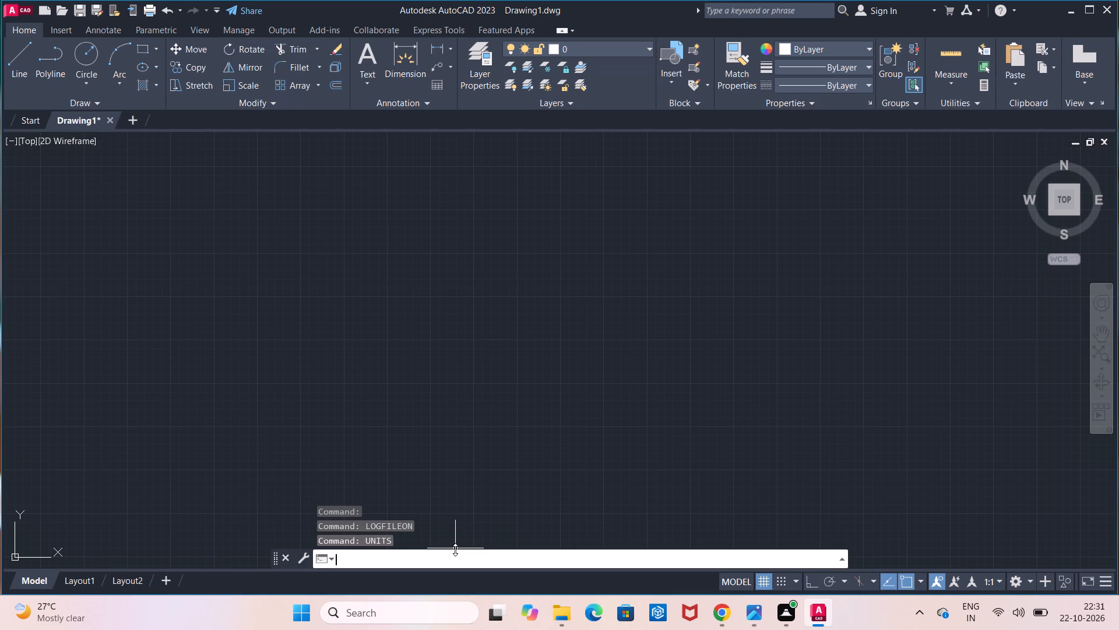
{"action": "key", "text": "d"}
{"action": "key", "text": "Return"}
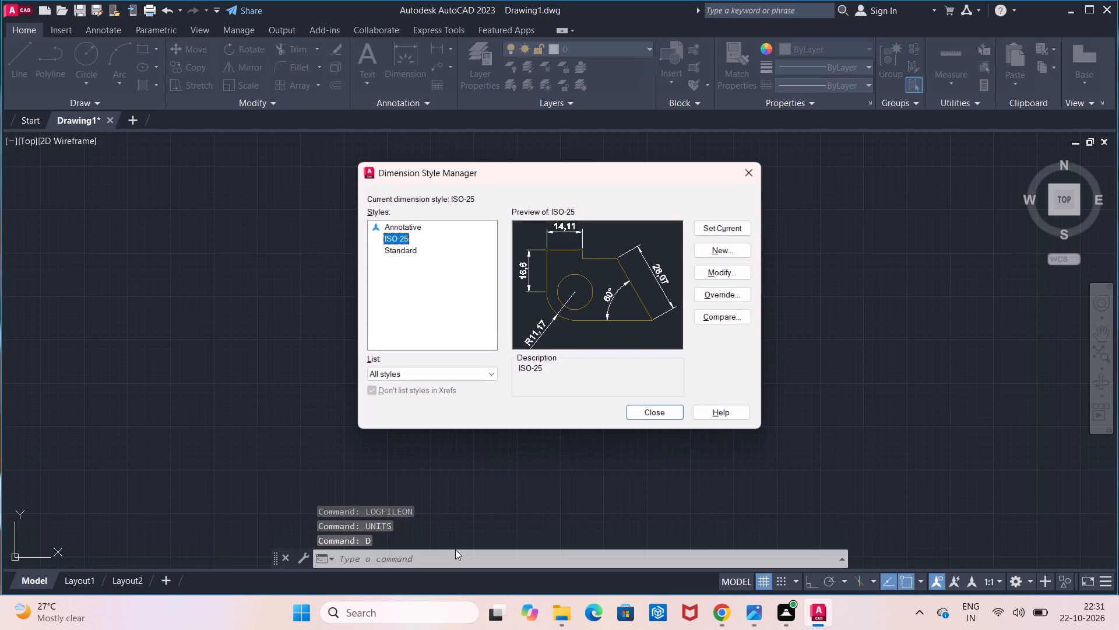
{"action": "left_click", "coordinate": [701, 278]}
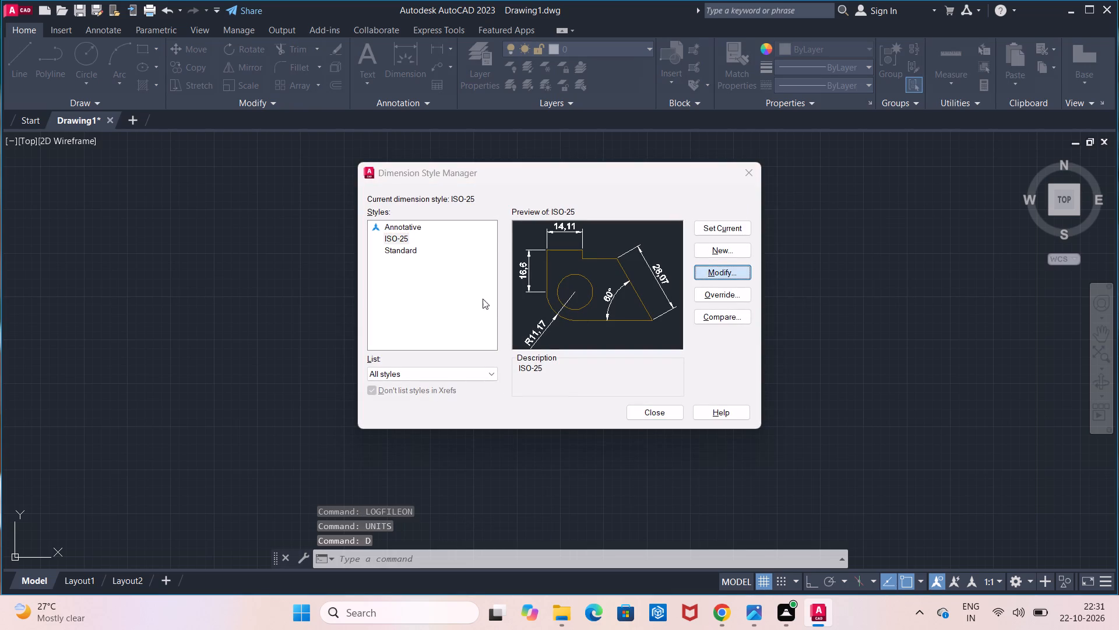
{"action": "left_click", "coordinate": [519, 199]}
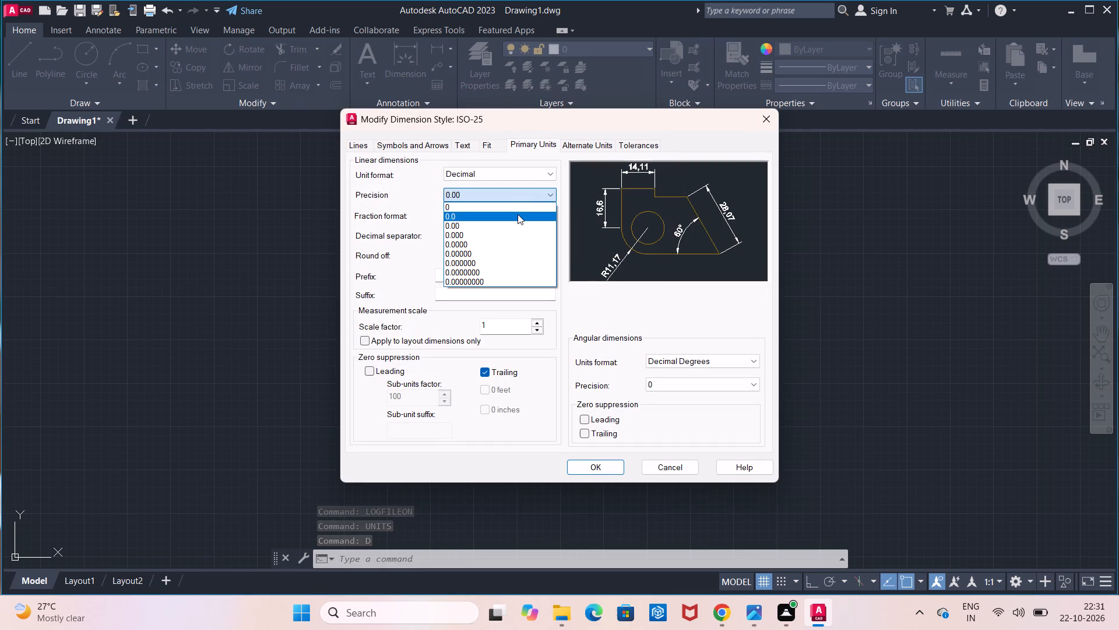
{"action": "left_click", "coordinate": [516, 211]}
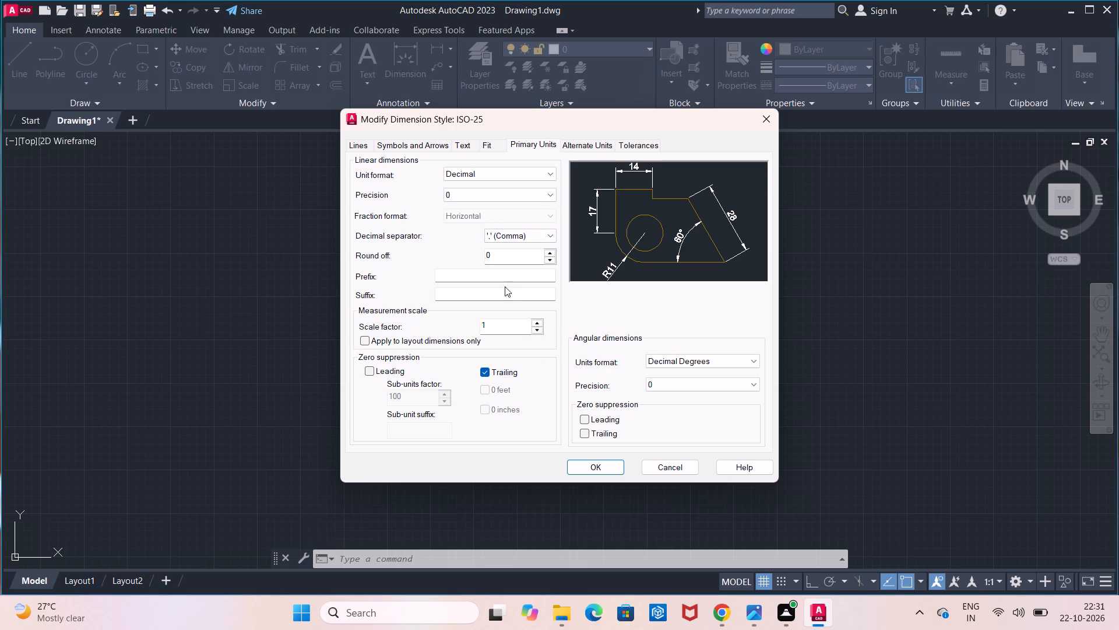
Set the ISO-25 style's text height to 6 with ISO standard text alignment, and make the style current.
{"action": "left_click", "coordinate": [470, 155]}
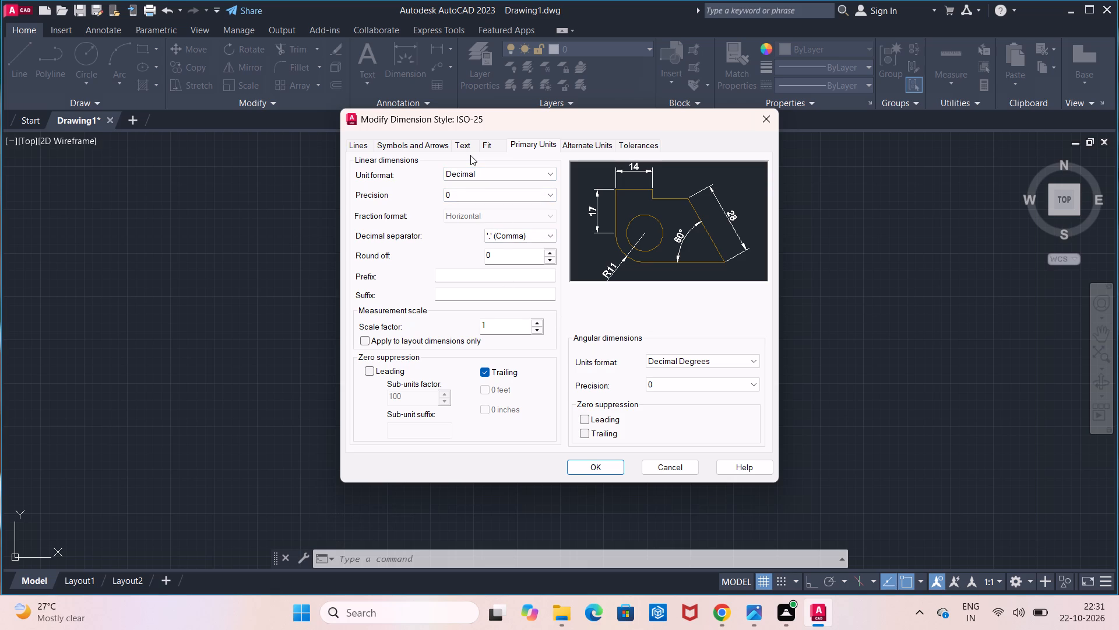
{"action": "left_click", "coordinate": [464, 145]}
{"action": "left_click", "coordinate": [527, 246]}
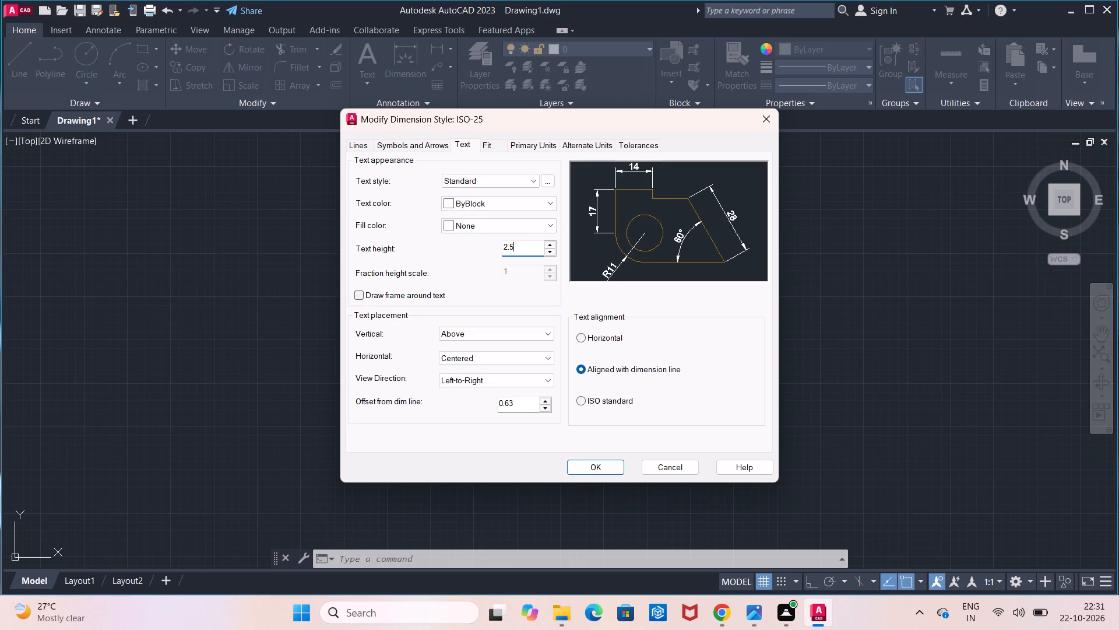
{"action": "key", "text": "BackSpace"}
{"action": "key", "text": "BackSpace"}
{"action": "key", "text": "BackSpace"}
{"action": "key", "text": "6"}
{"action": "left_click", "coordinate": [590, 398]}
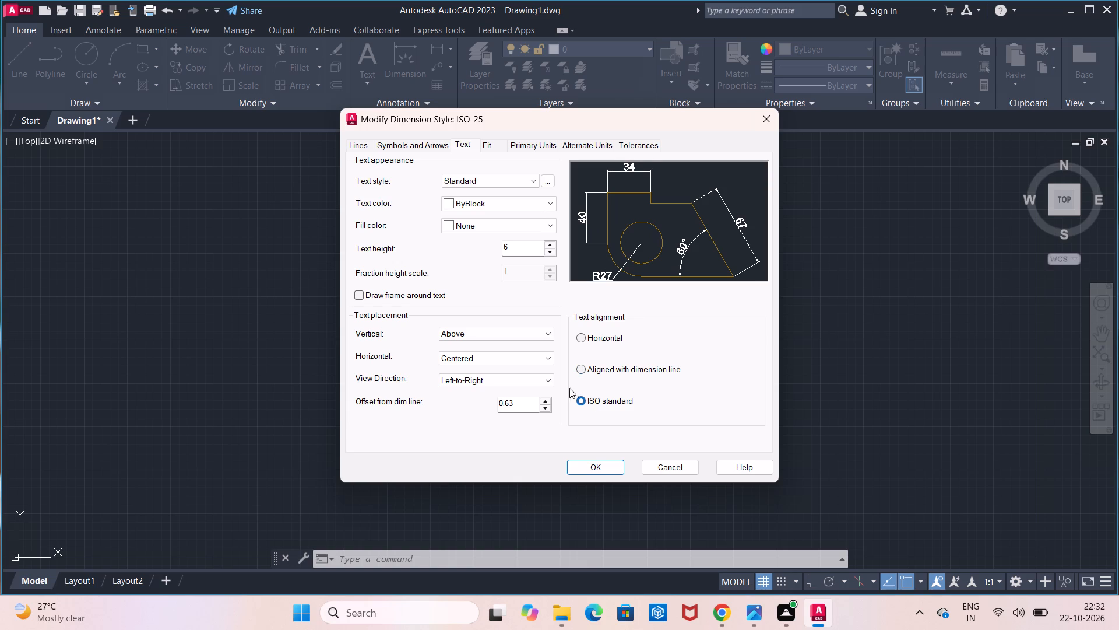
{"action": "left_click", "coordinate": [599, 471]}
{"action": "left_click", "coordinate": [710, 226]}
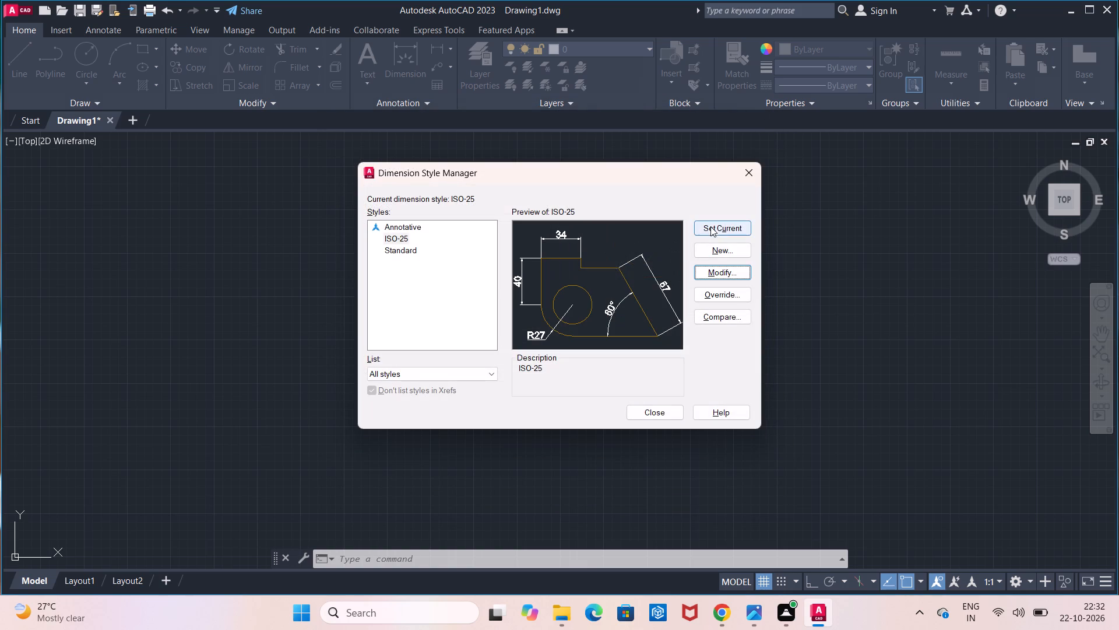
{"action": "left_click", "coordinate": [653, 419]}
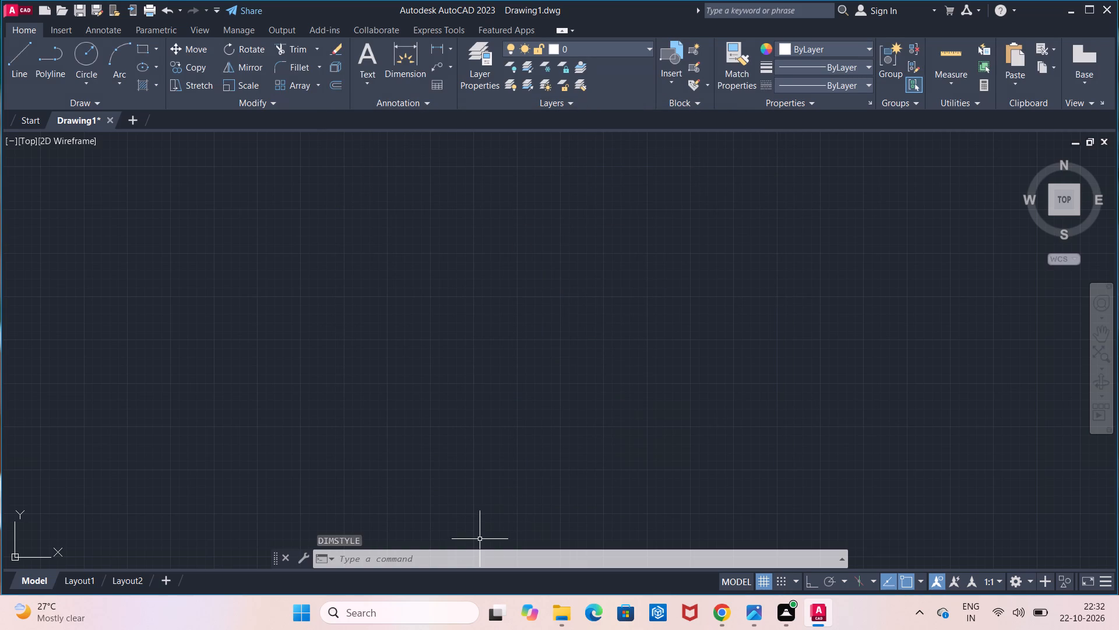
Set the model space limits with lower-left corner 0,0 and upper-right corner 100,100.
{"action": "left_click", "coordinate": [458, 561]}
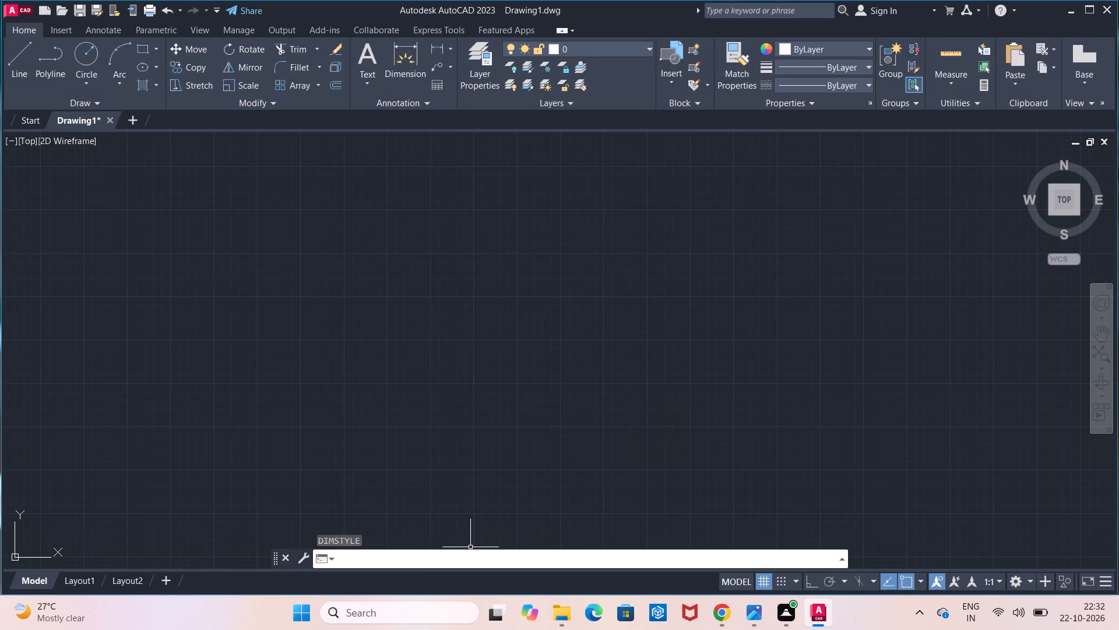
{"action": "type", "text": "li"}
{"action": "key", "text": "m"}
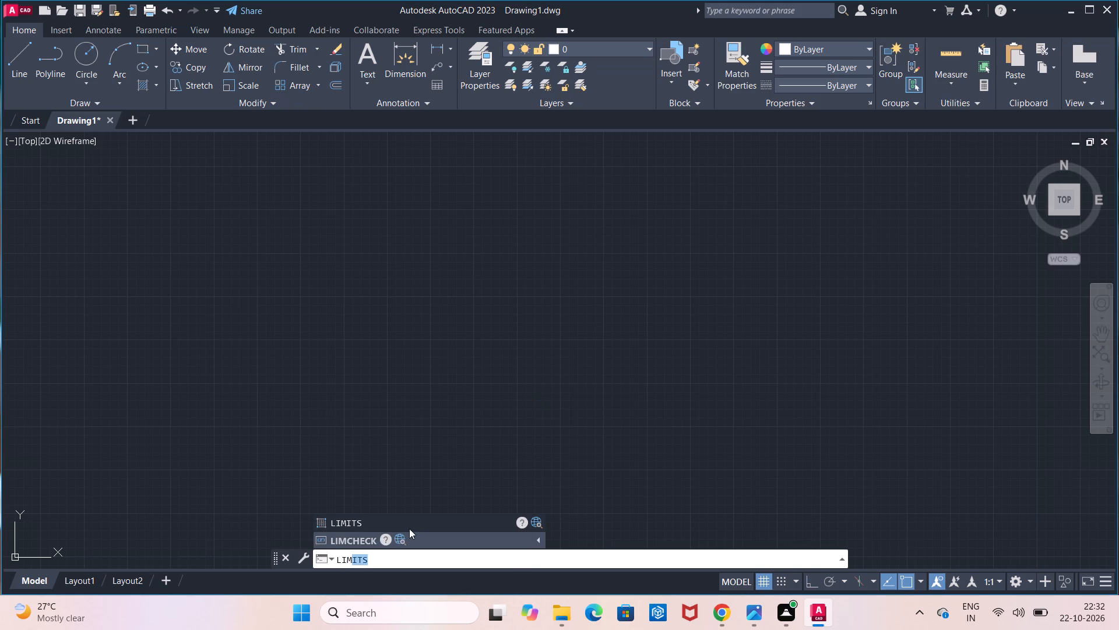
{"action": "left_click", "coordinate": [409, 524]}
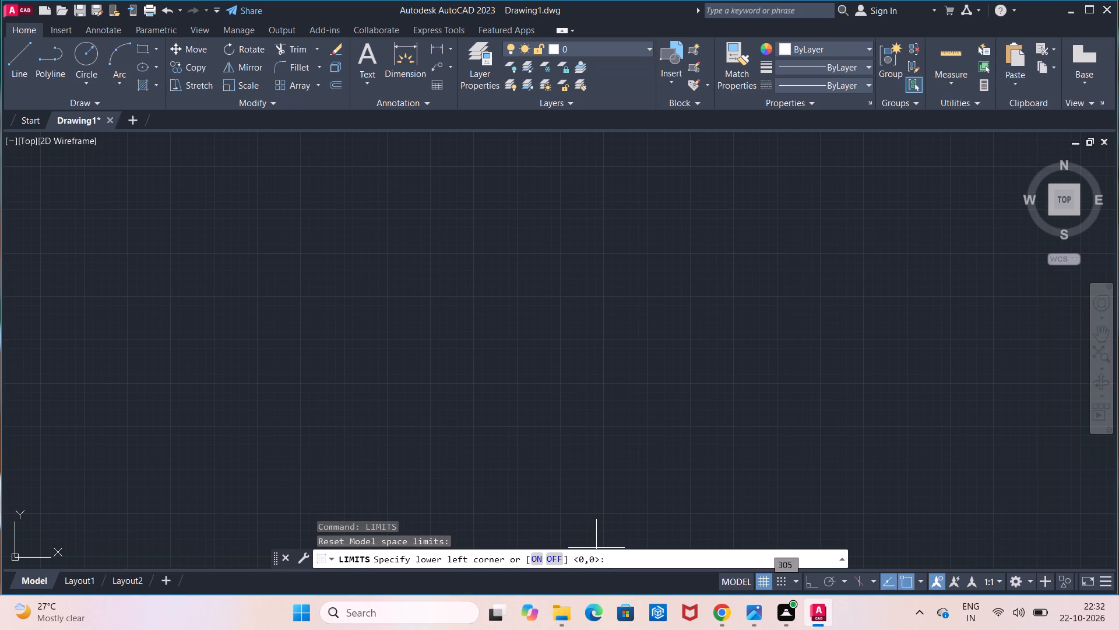
{"action": "left_click", "coordinate": [632, 564]}
{"action": "type", "text": "0,0"}
{"action": "key", "text": "Return"}
{"action": "type", "text": "100,100"}
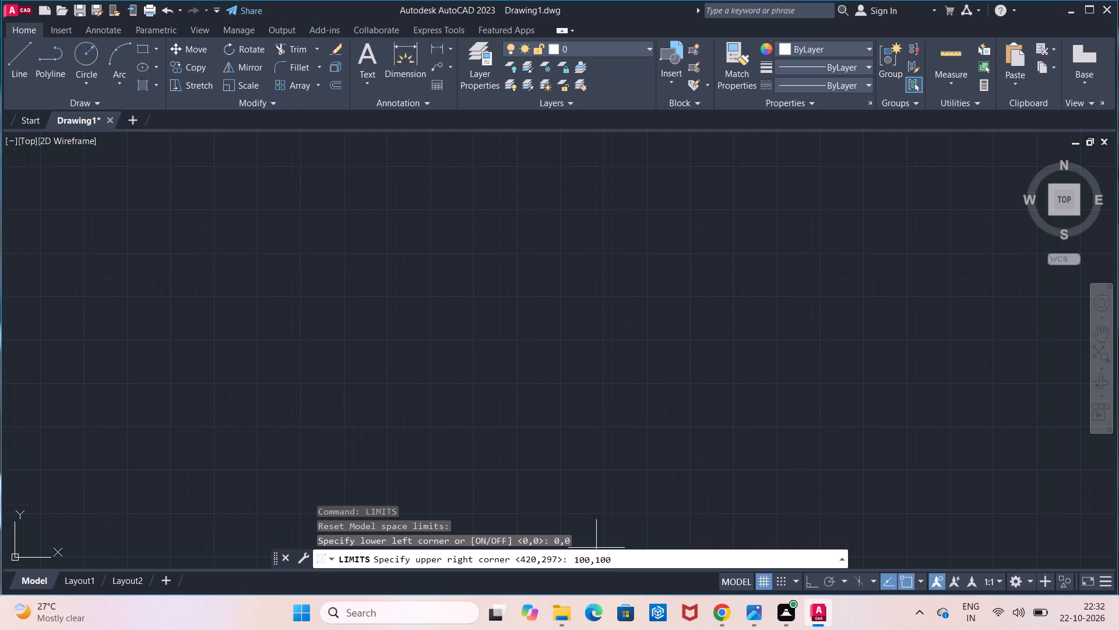
{"action": "key", "text": "Return"}
{"action": "key", "text": "z"}
{"action": "key", "text": "Return"}
{"action": "key", "text": "a"}
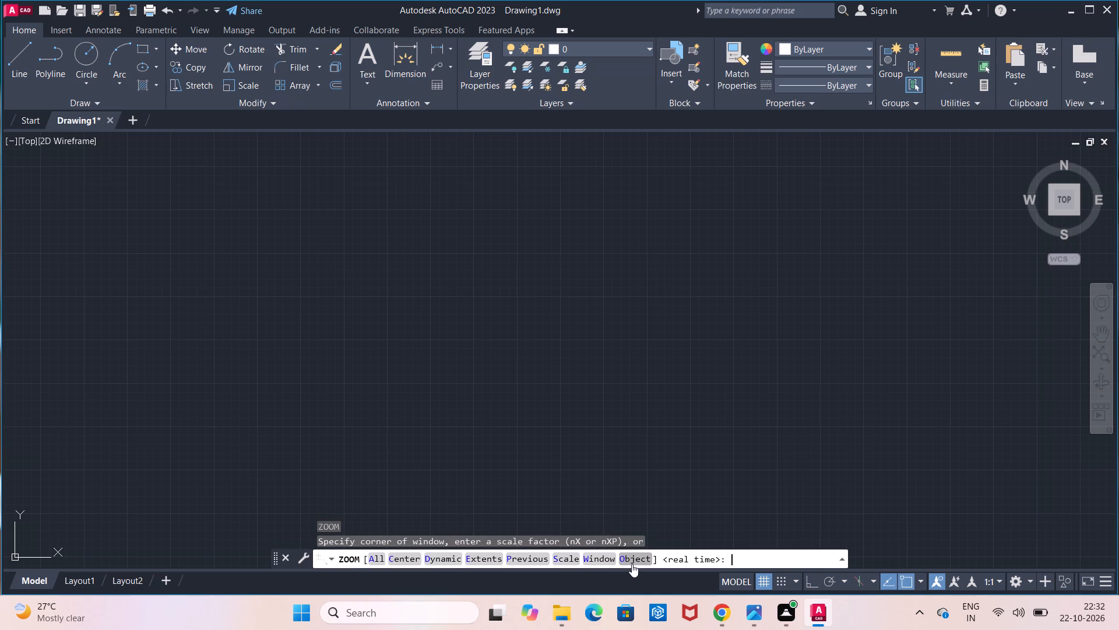
{"action": "key", "text": "Return"}
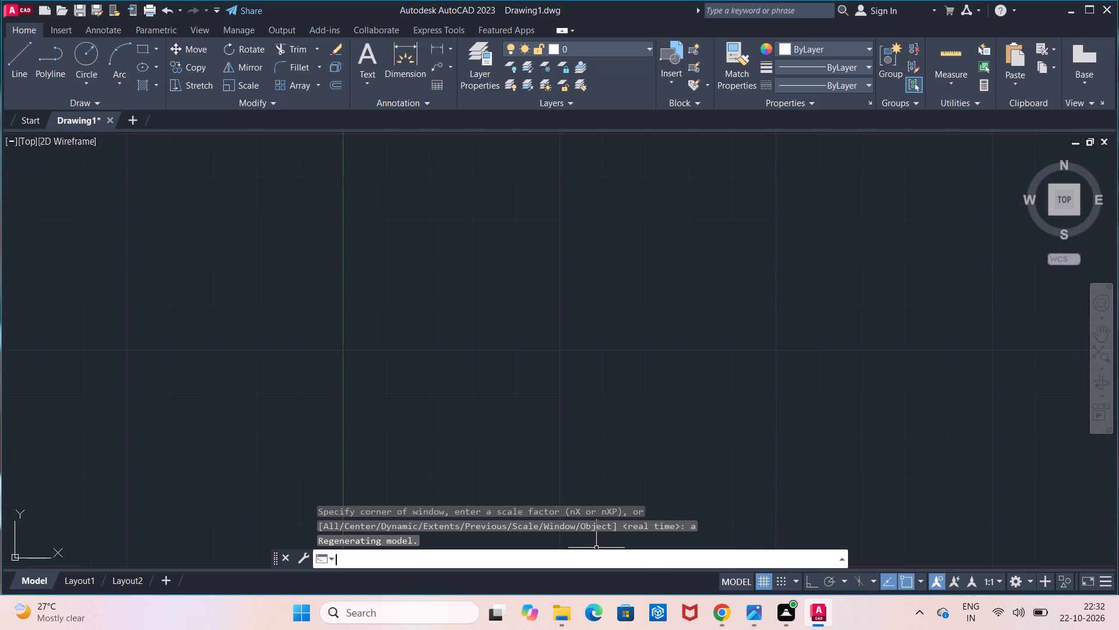
With ortho mode on, draw a vertical line 50 mm long downward from a point beside the Y axis.
{"action": "left_click", "coordinate": [813, 582]}
{"action": "left_click", "coordinate": [813, 582]}
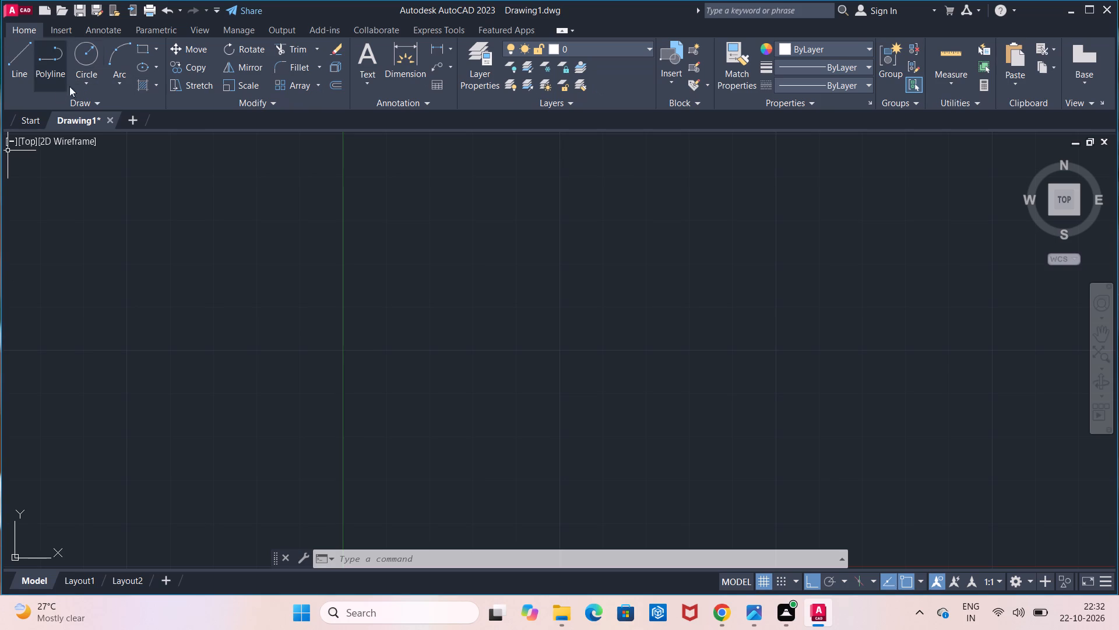
{"action": "left_click", "coordinate": [21, 72]}
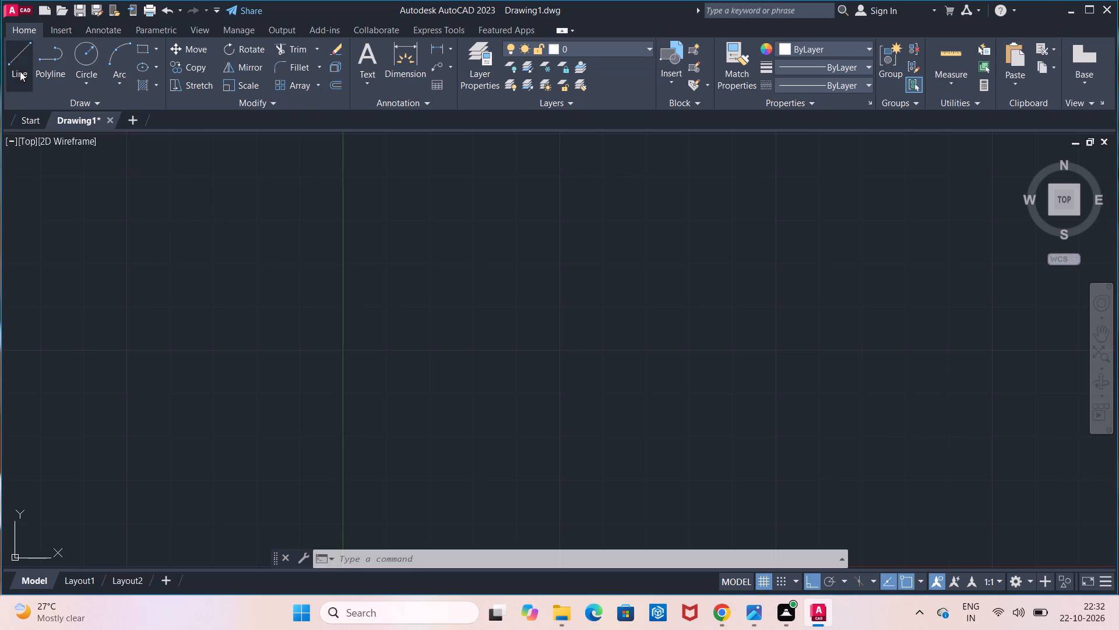
{"action": "left_click", "coordinate": [483, 355]}
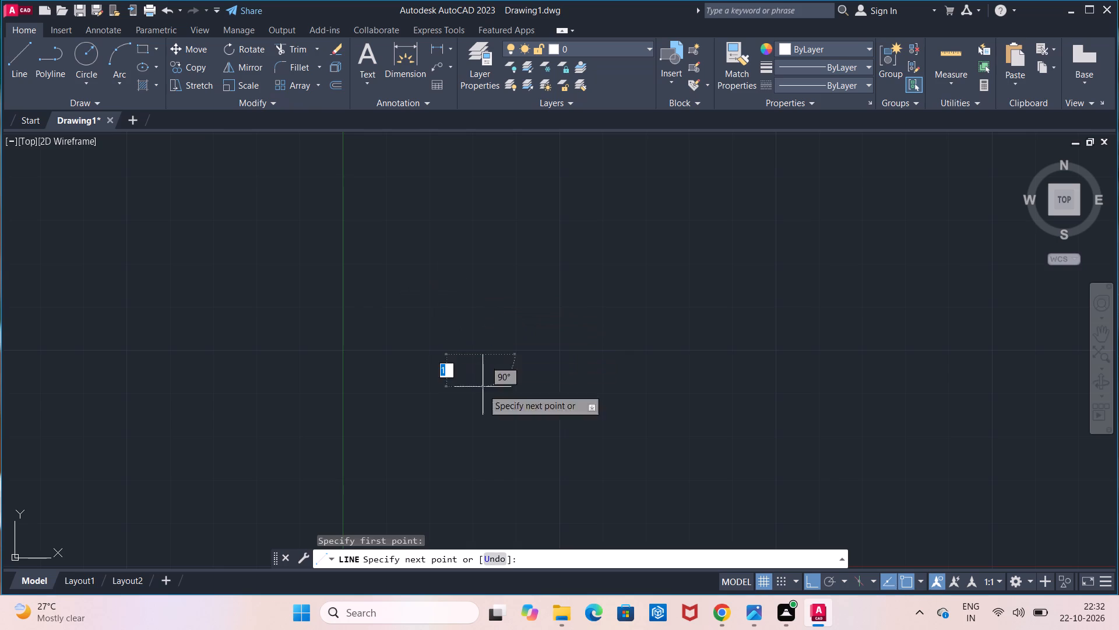
{"action": "type", "text": "50"}
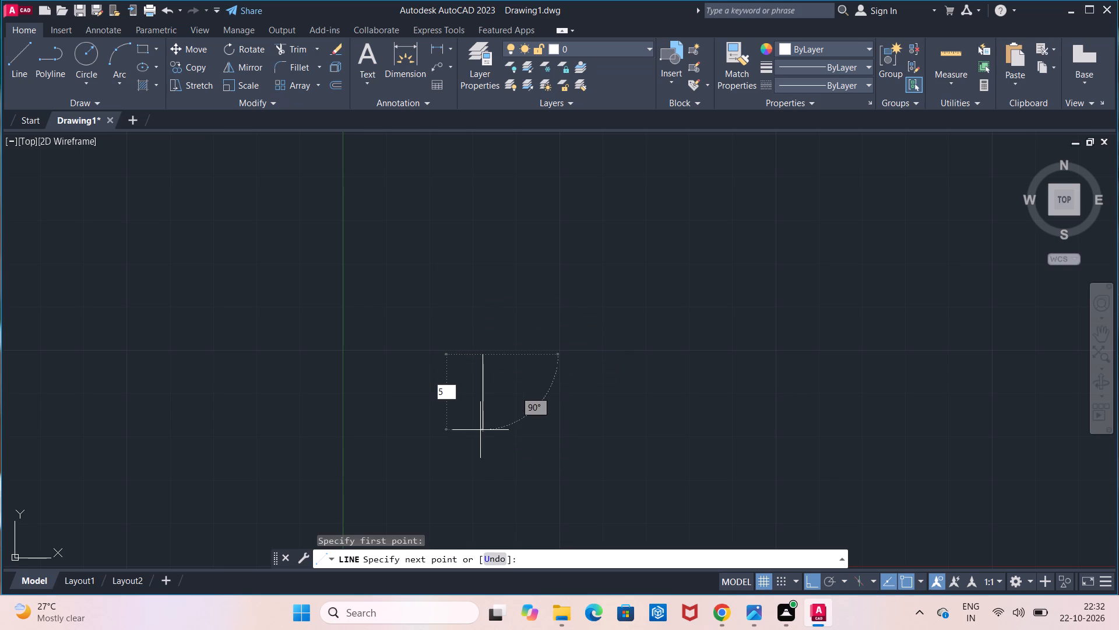
{"action": "key", "text": "Return"}
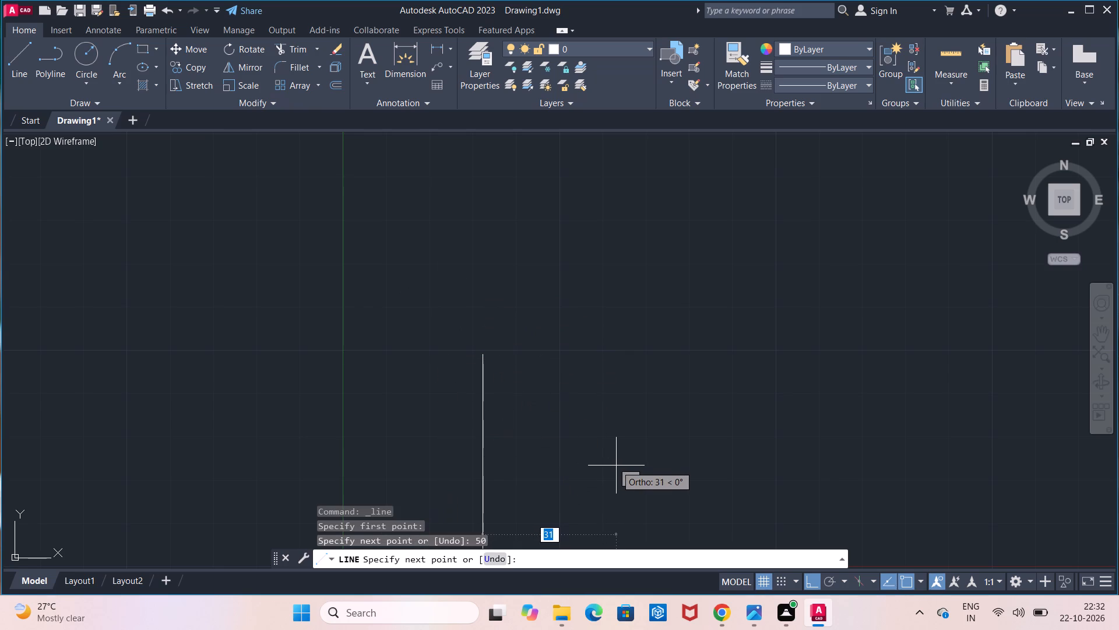
{"action": "middle_click_drag", "start_coordinate": [616, 466], "coordinate": [615, 374]}
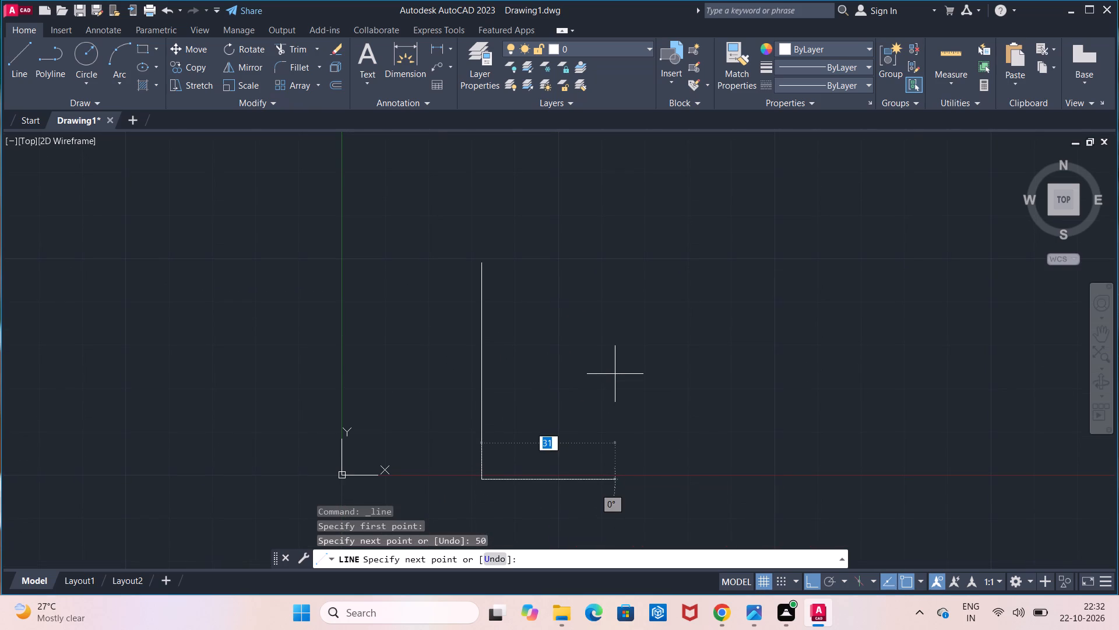
{"action": "key", "text": "Escape"}
Move the vertical line straight up by about 26 mm.
{"action": "left_click", "coordinate": [466, 258]}
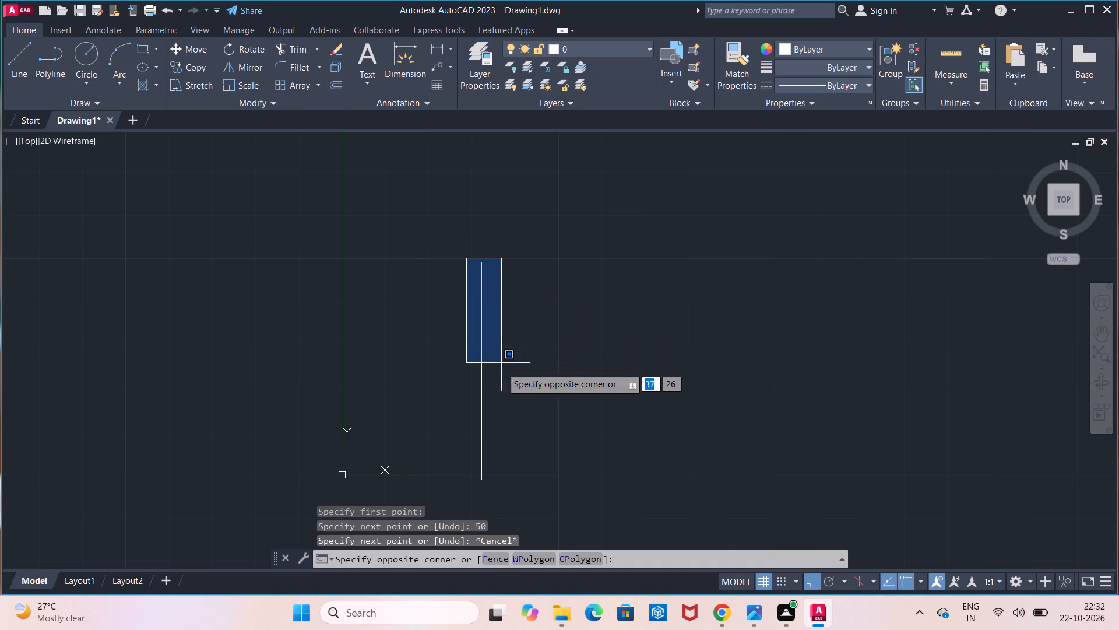
{"action": "left_click", "coordinate": [492, 496]}
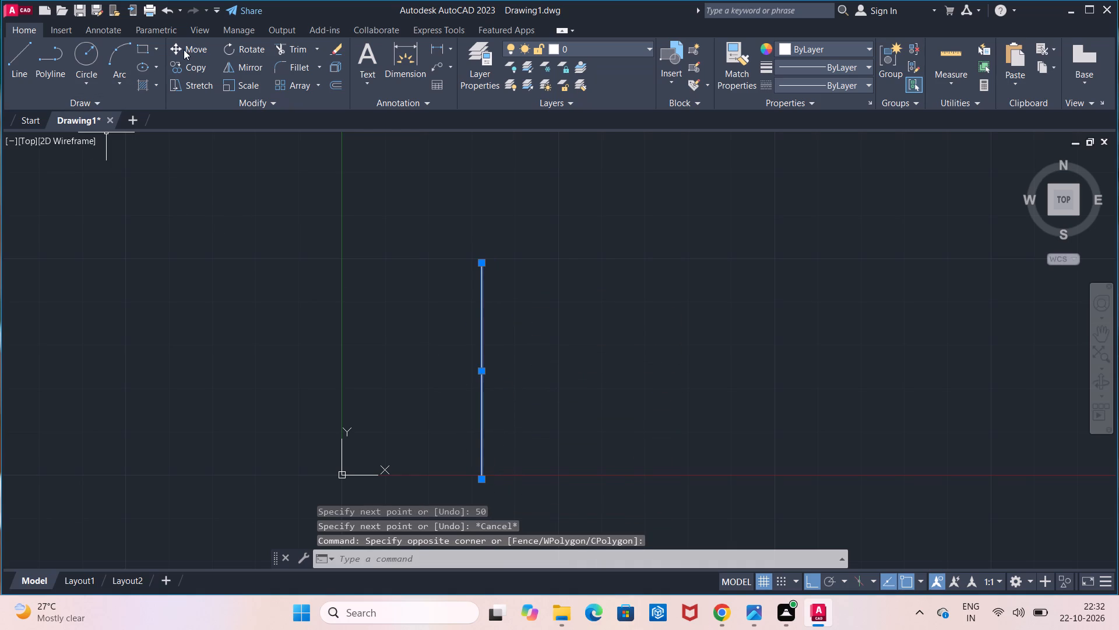
{"action": "left_click", "coordinate": [185, 50]}
{"action": "left_click", "coordinate": [409, 358]}
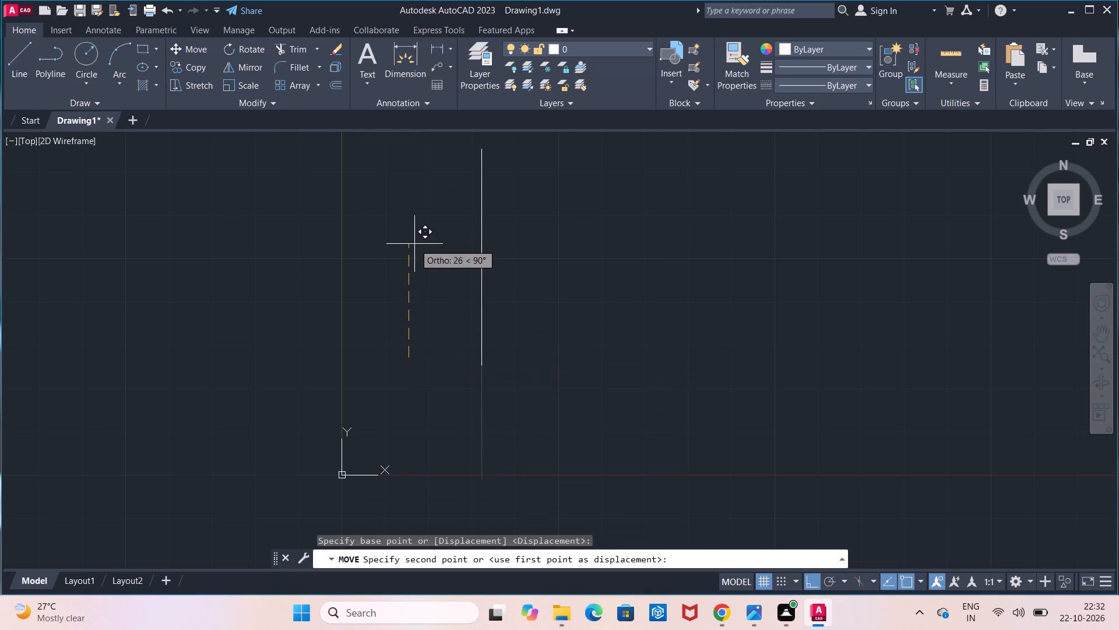
{"action": "left_click", "coordinate": [414, 243]}
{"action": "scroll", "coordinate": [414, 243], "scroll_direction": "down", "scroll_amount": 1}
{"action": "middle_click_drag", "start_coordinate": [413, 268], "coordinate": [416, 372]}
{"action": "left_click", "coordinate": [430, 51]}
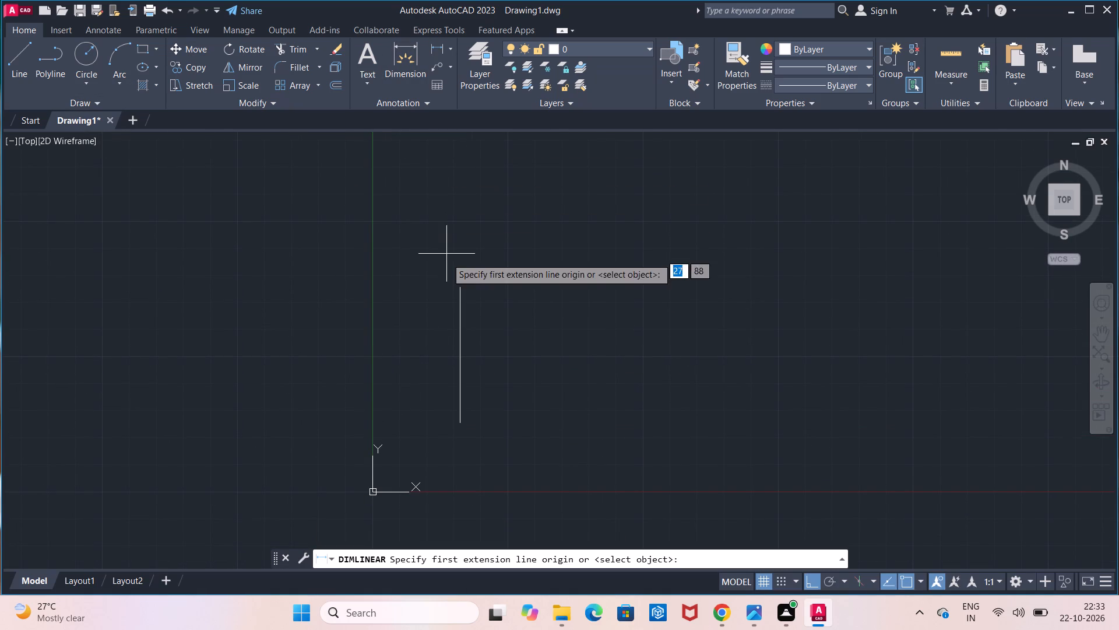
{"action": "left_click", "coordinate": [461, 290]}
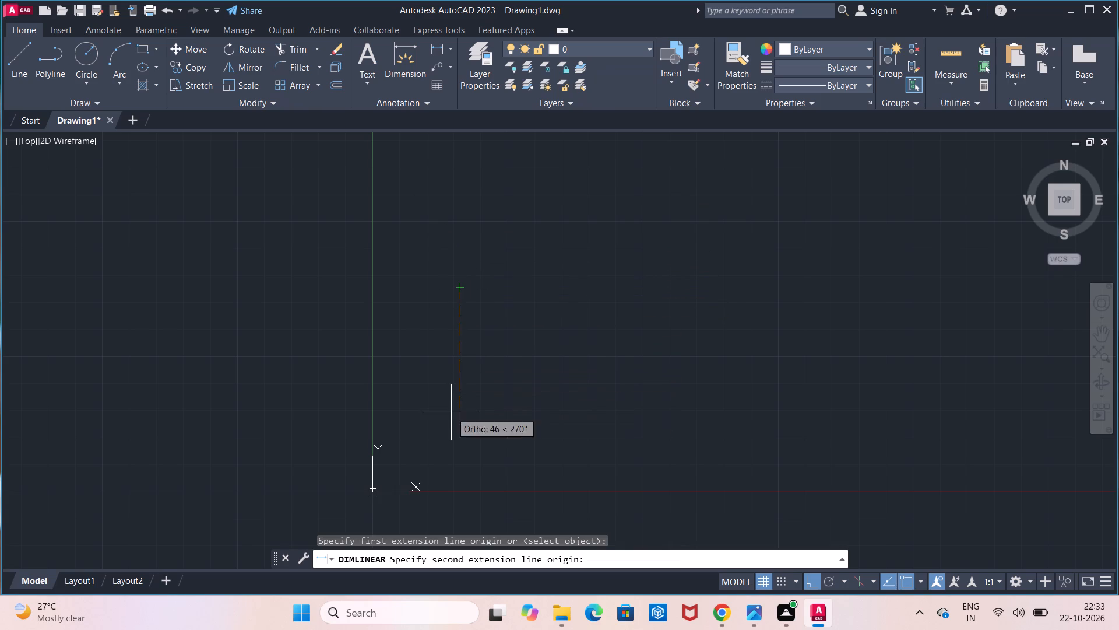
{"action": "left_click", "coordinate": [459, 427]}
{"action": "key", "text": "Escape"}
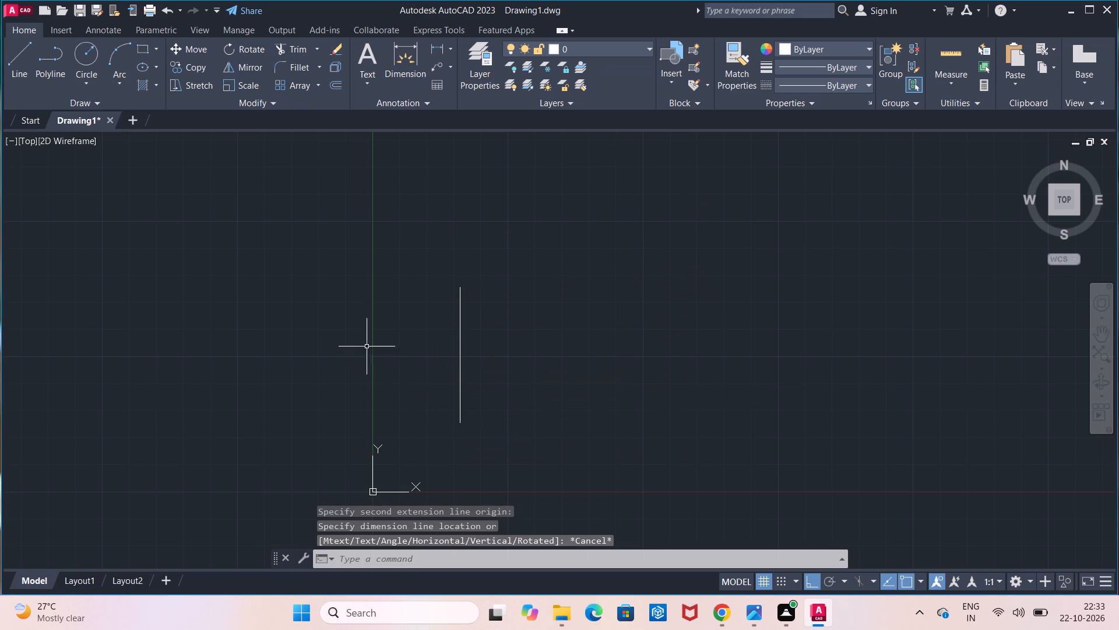
Draw the rectangle's other three sides from the vertical line's top end: 30 mm across, 50 mm down, and back to its bottom end.
{"action": "left_click", "coordinate": [17, 58]}
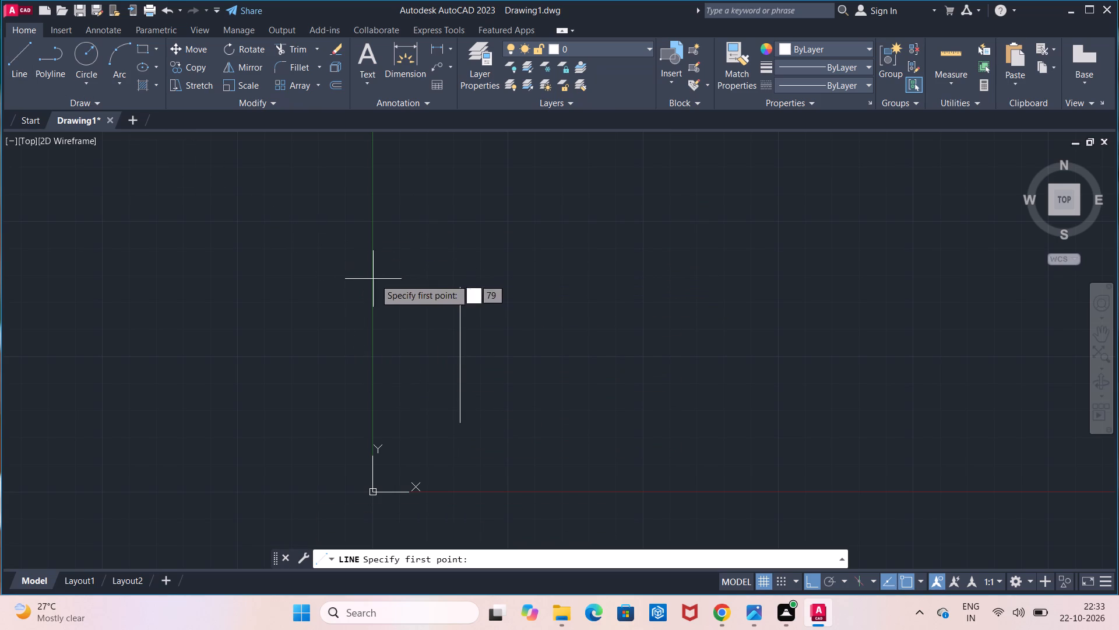
{"action": "left_click", "coordinate": [462, 288]}
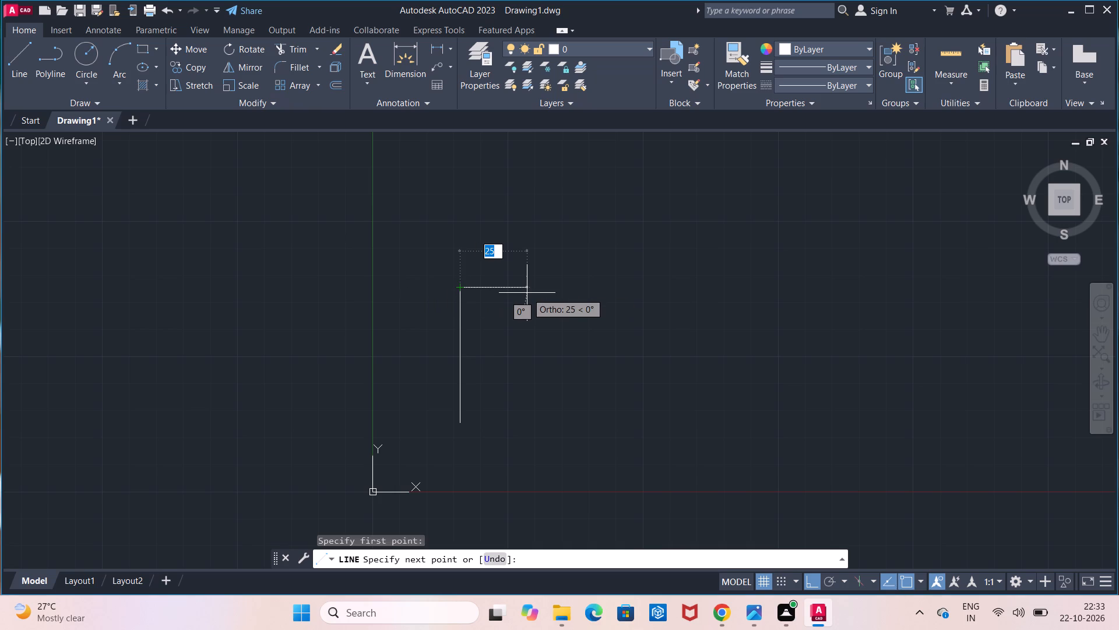
{"action": "type", "text": "30"}
{"action": "key", "text": "Return"}
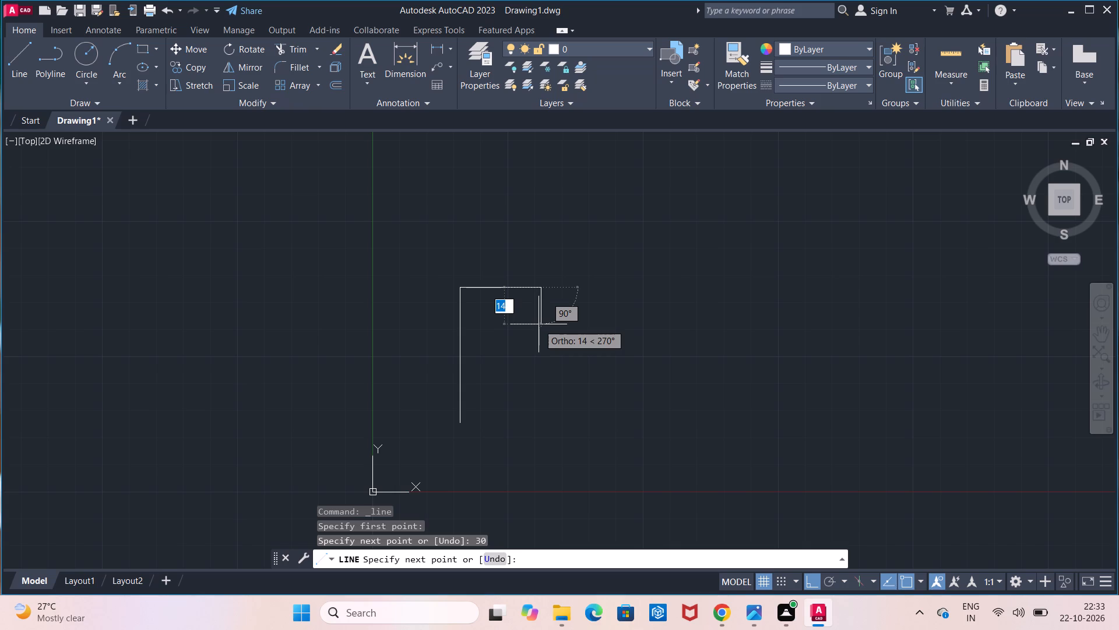
{"action": "type", "text": "50"}
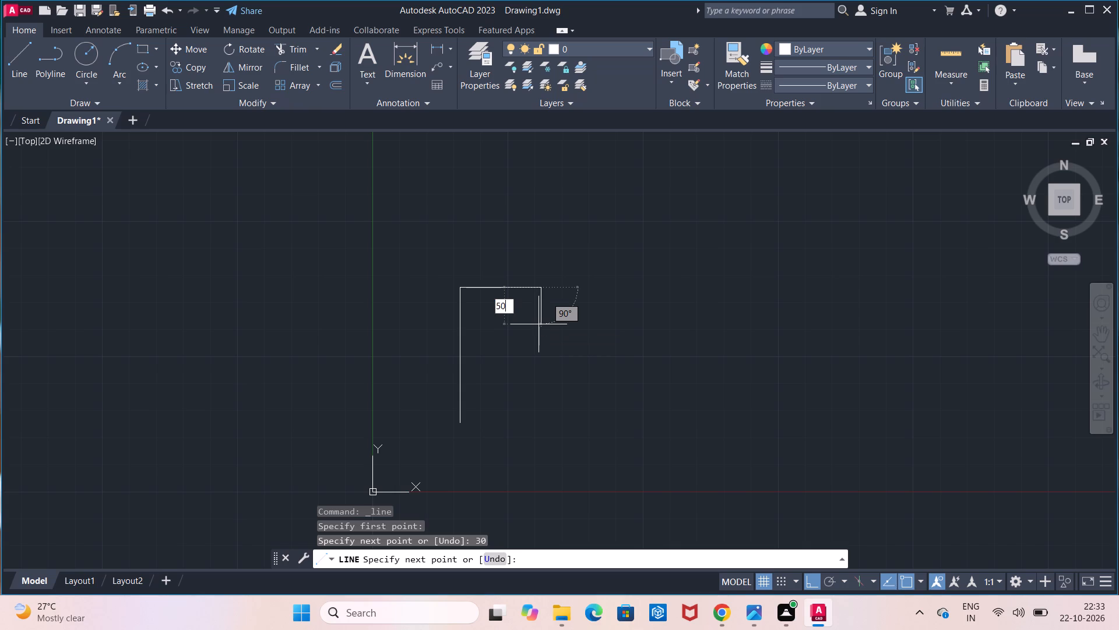
{"action": "key", "text": "Return"}
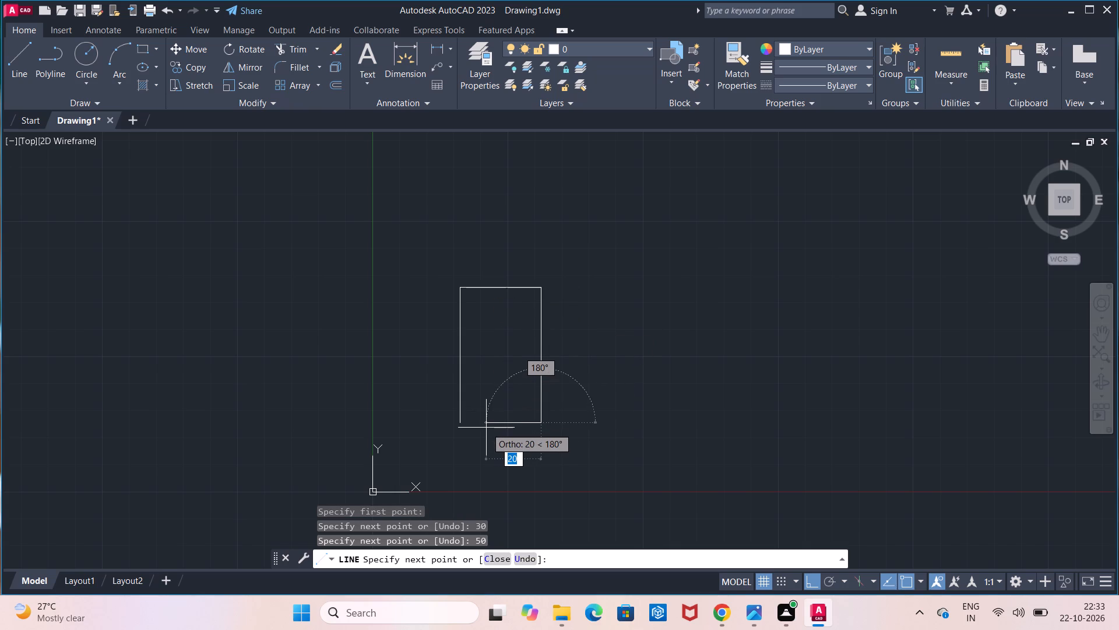
{"action": "left_click", "coordinate": [460, 427]}
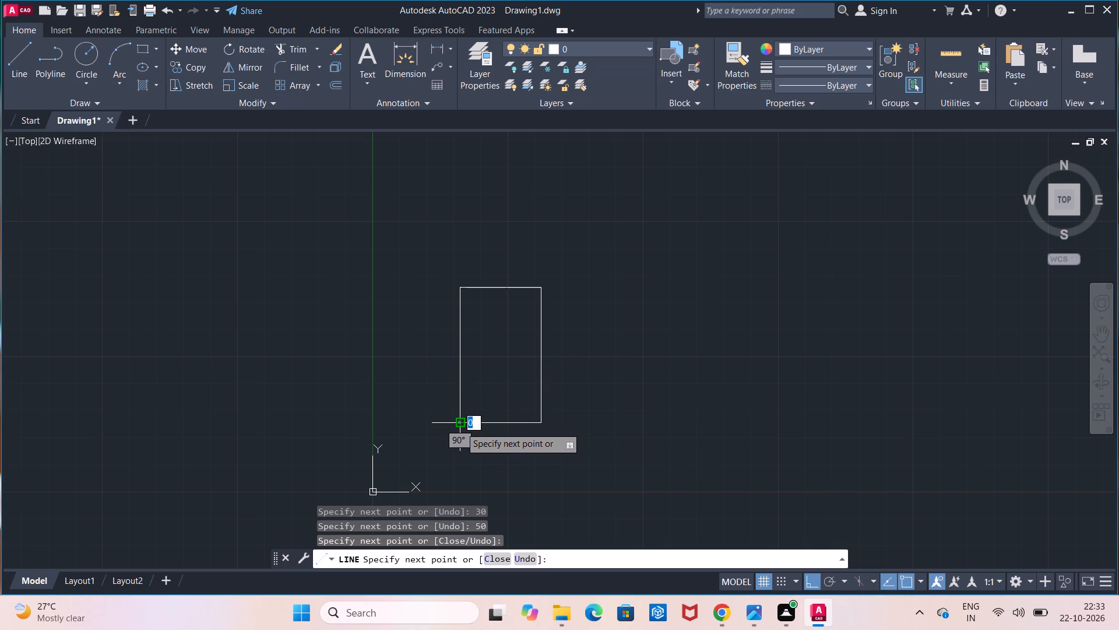
{"action": "key", "text": "Escape"}
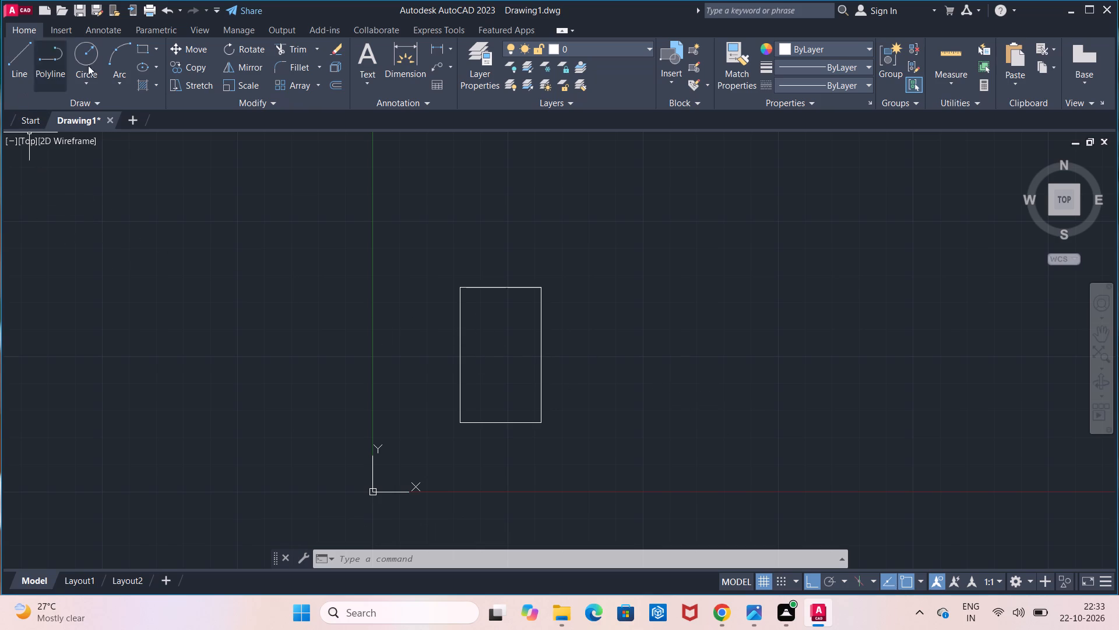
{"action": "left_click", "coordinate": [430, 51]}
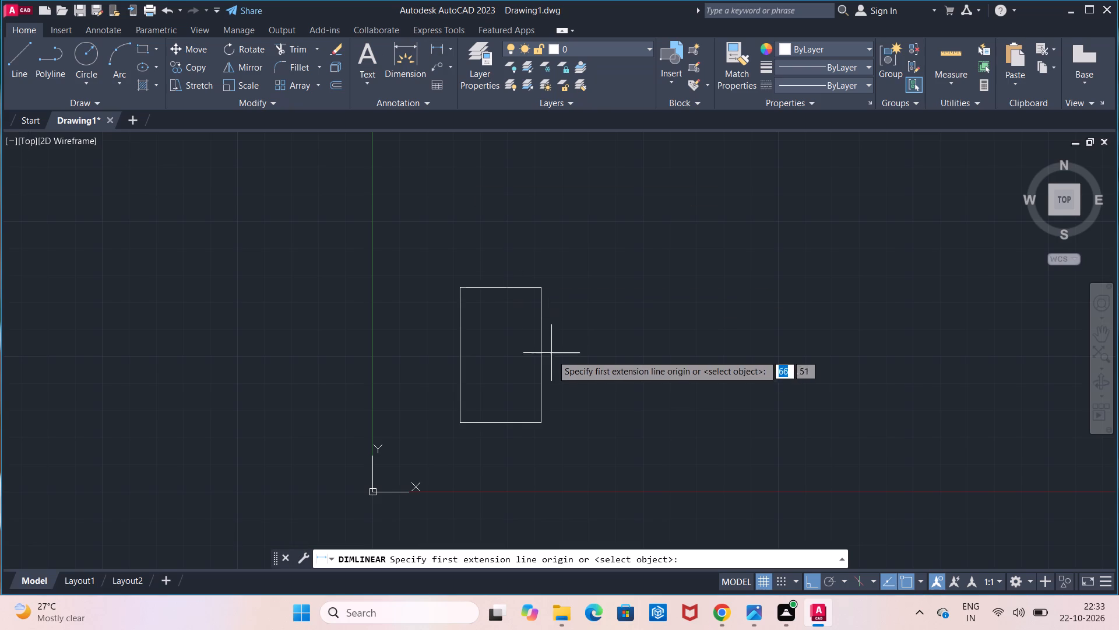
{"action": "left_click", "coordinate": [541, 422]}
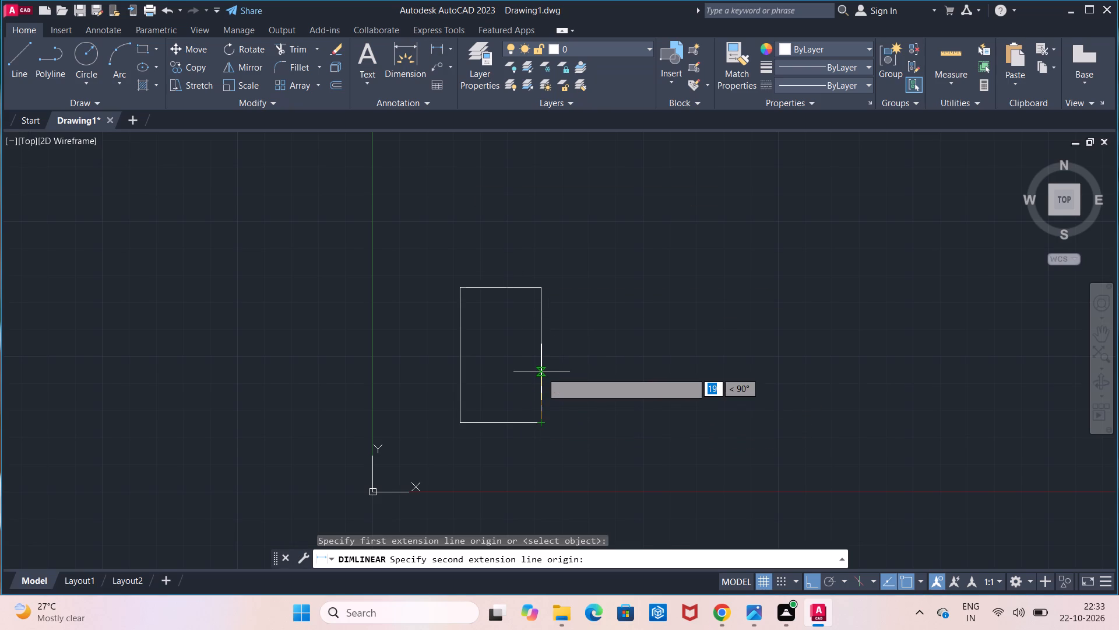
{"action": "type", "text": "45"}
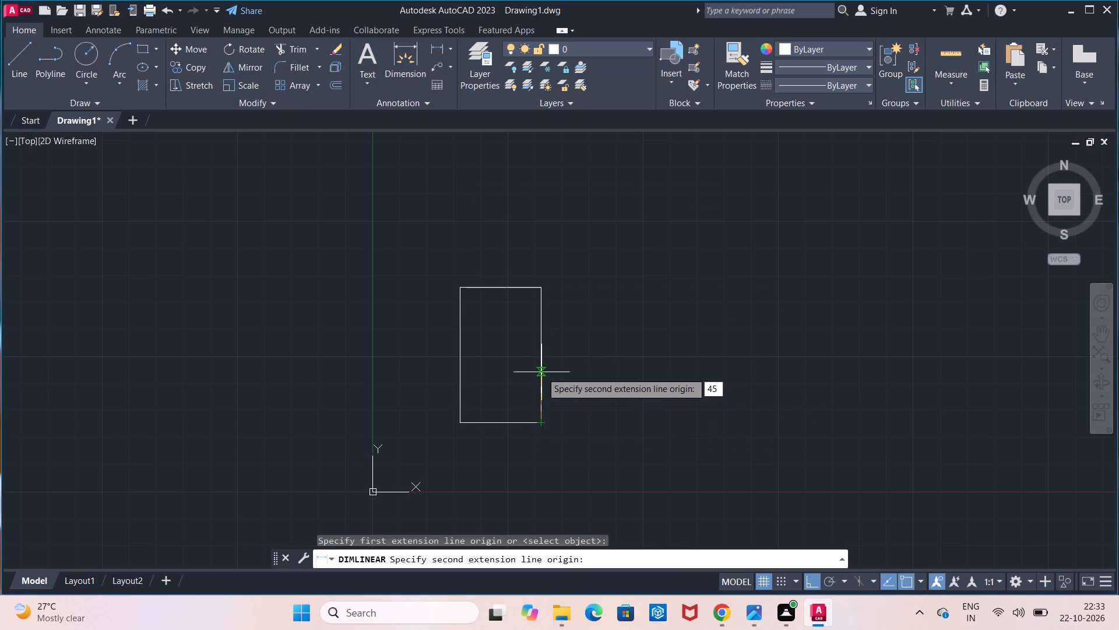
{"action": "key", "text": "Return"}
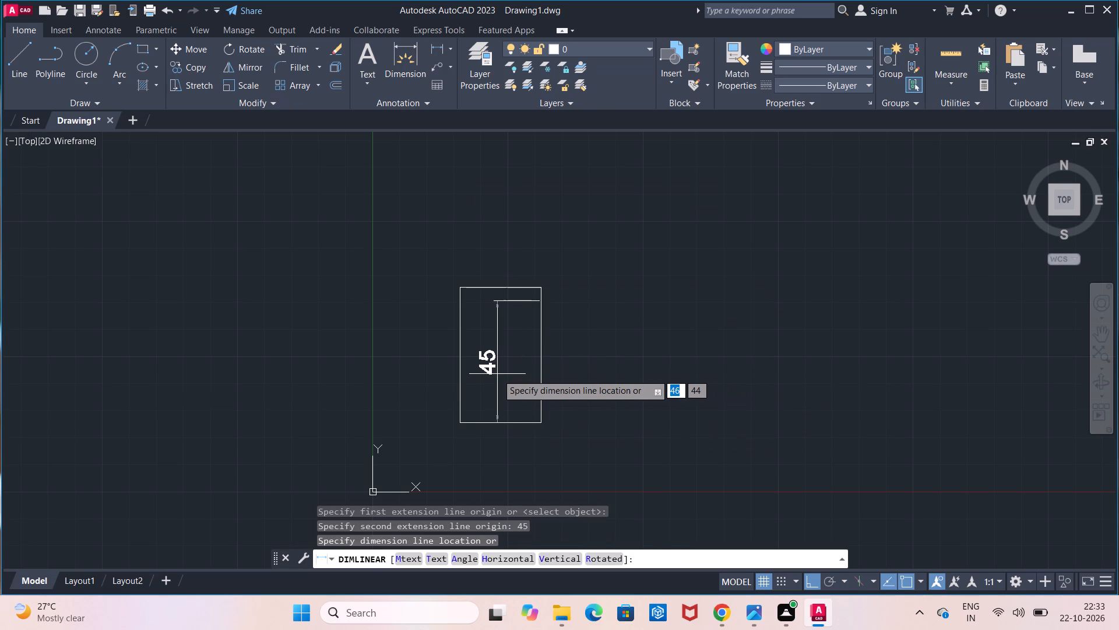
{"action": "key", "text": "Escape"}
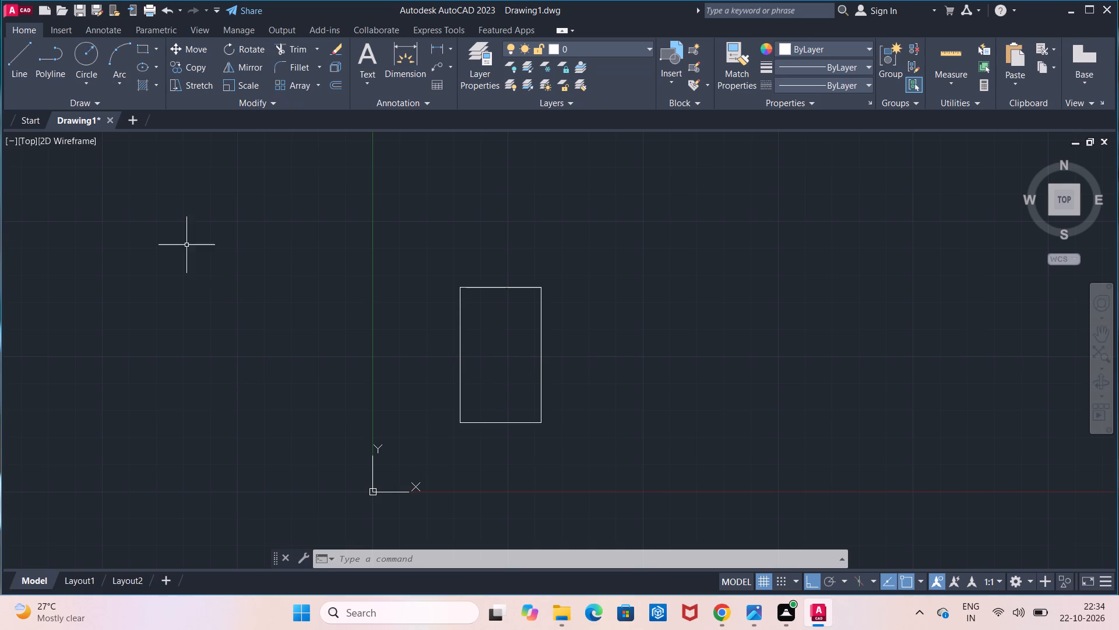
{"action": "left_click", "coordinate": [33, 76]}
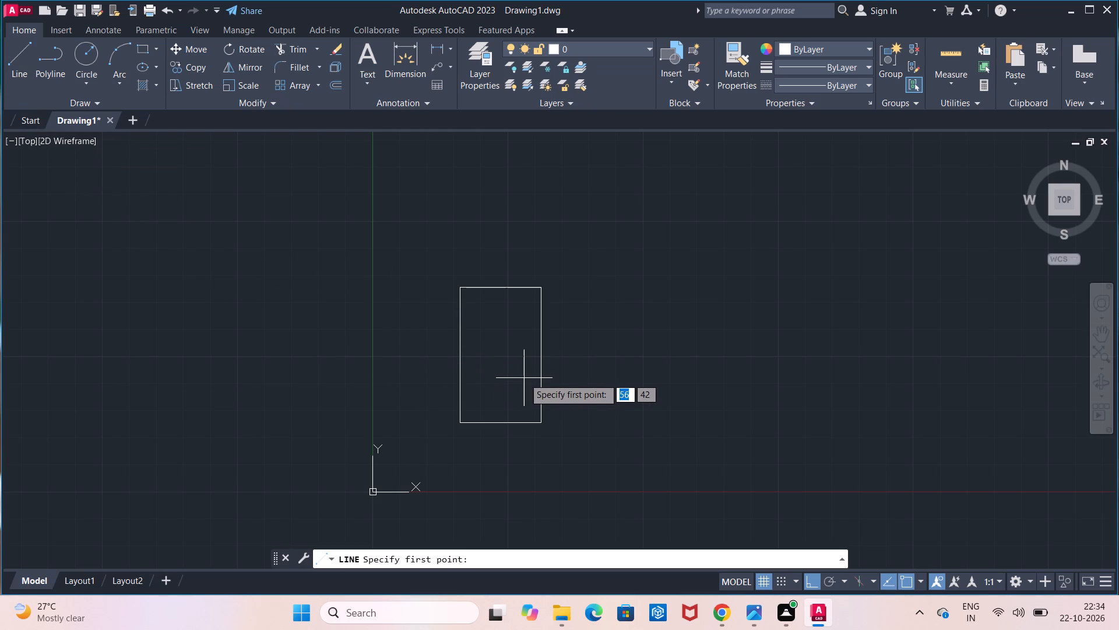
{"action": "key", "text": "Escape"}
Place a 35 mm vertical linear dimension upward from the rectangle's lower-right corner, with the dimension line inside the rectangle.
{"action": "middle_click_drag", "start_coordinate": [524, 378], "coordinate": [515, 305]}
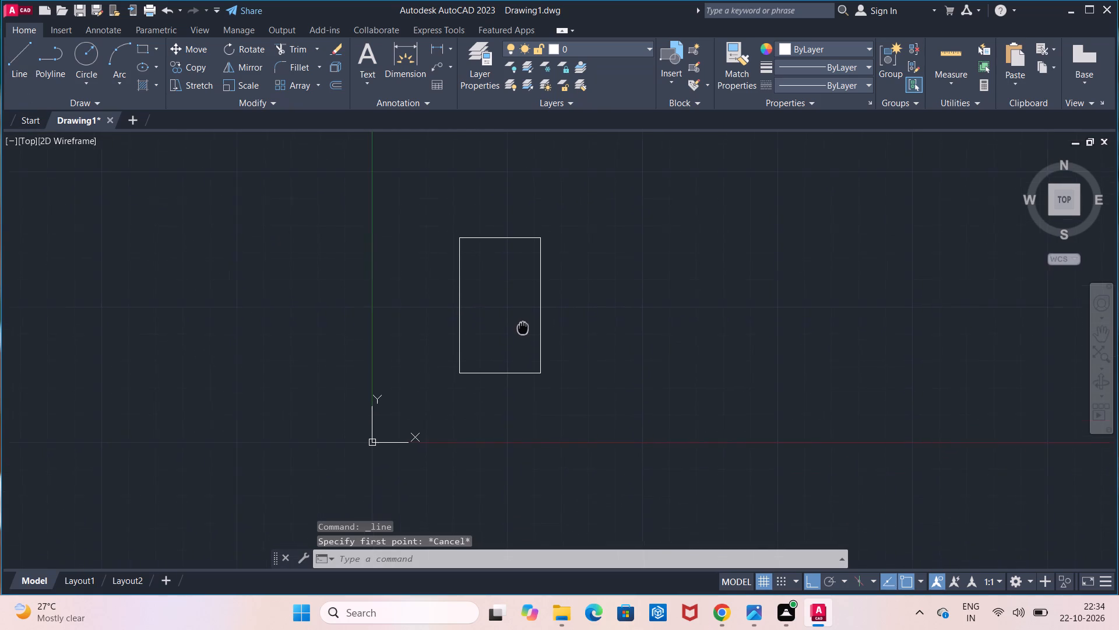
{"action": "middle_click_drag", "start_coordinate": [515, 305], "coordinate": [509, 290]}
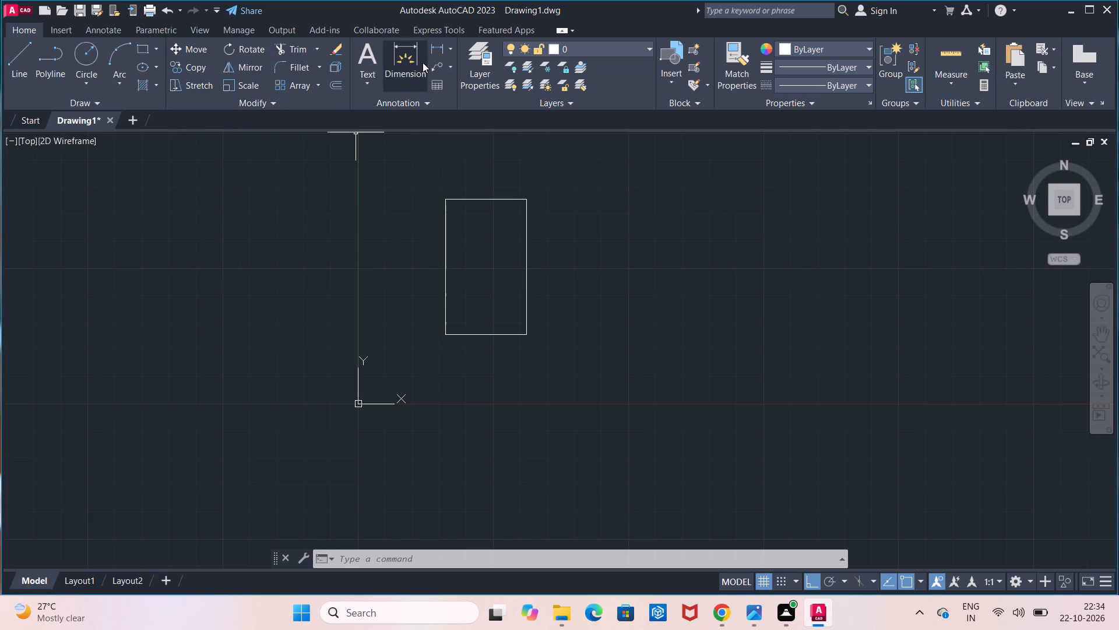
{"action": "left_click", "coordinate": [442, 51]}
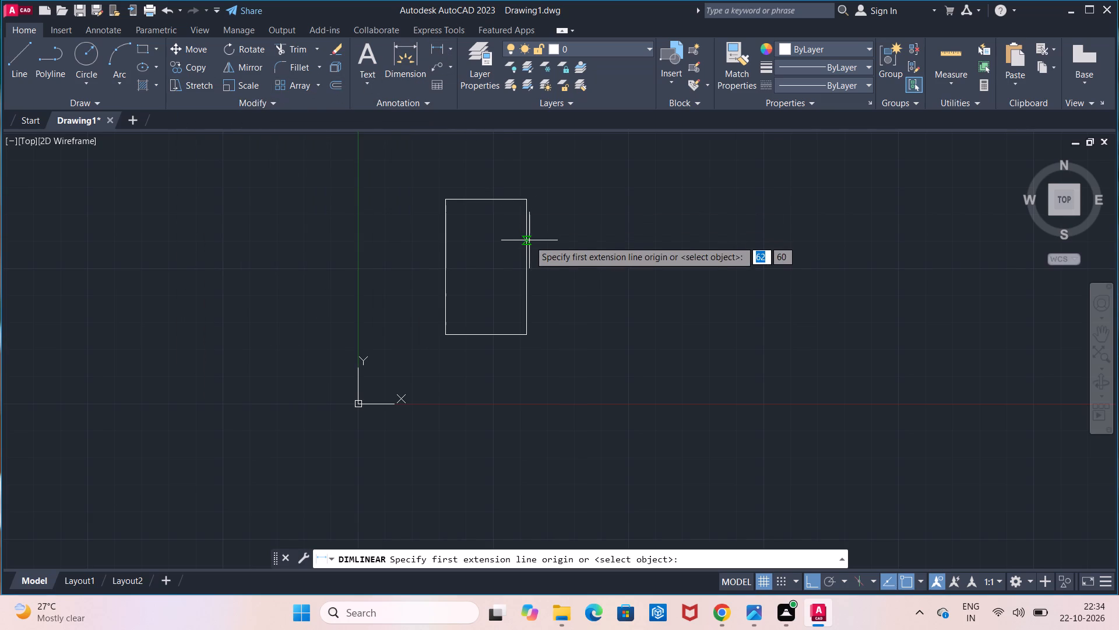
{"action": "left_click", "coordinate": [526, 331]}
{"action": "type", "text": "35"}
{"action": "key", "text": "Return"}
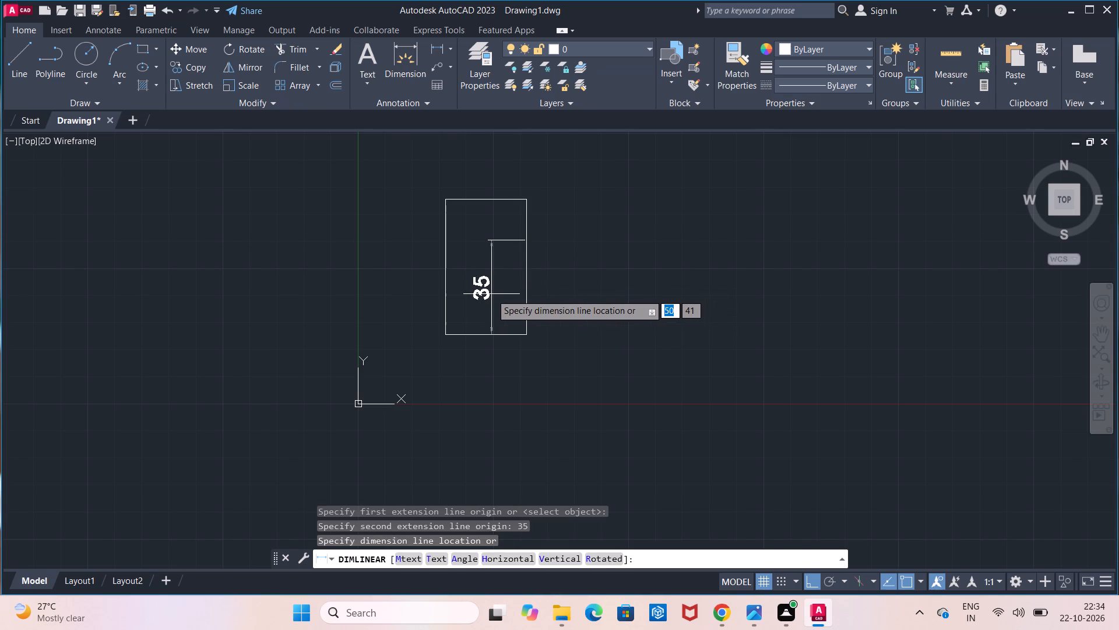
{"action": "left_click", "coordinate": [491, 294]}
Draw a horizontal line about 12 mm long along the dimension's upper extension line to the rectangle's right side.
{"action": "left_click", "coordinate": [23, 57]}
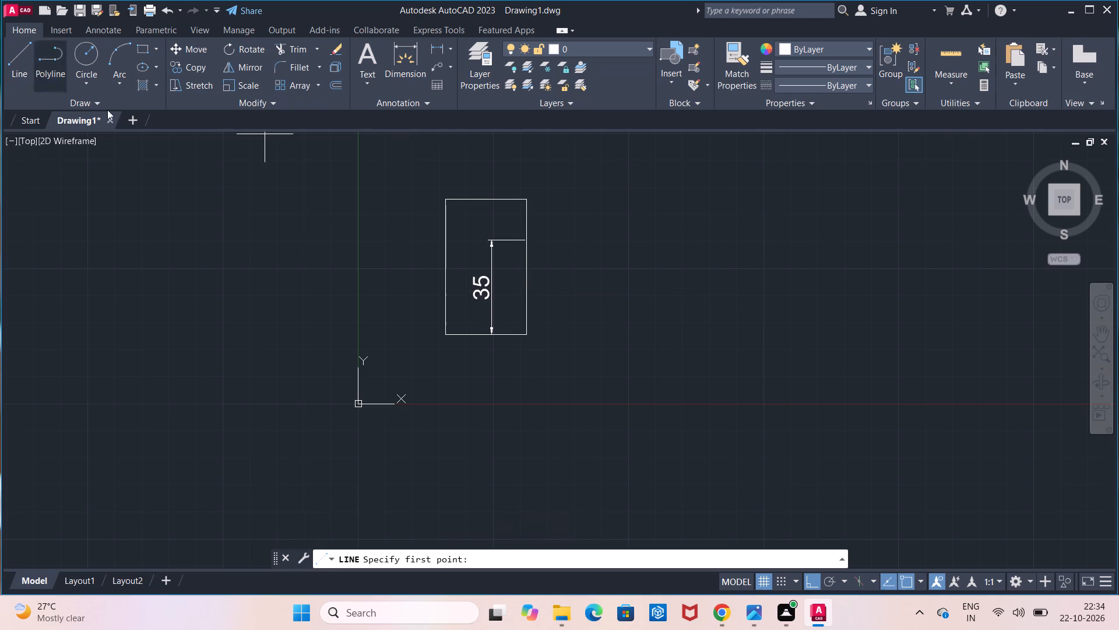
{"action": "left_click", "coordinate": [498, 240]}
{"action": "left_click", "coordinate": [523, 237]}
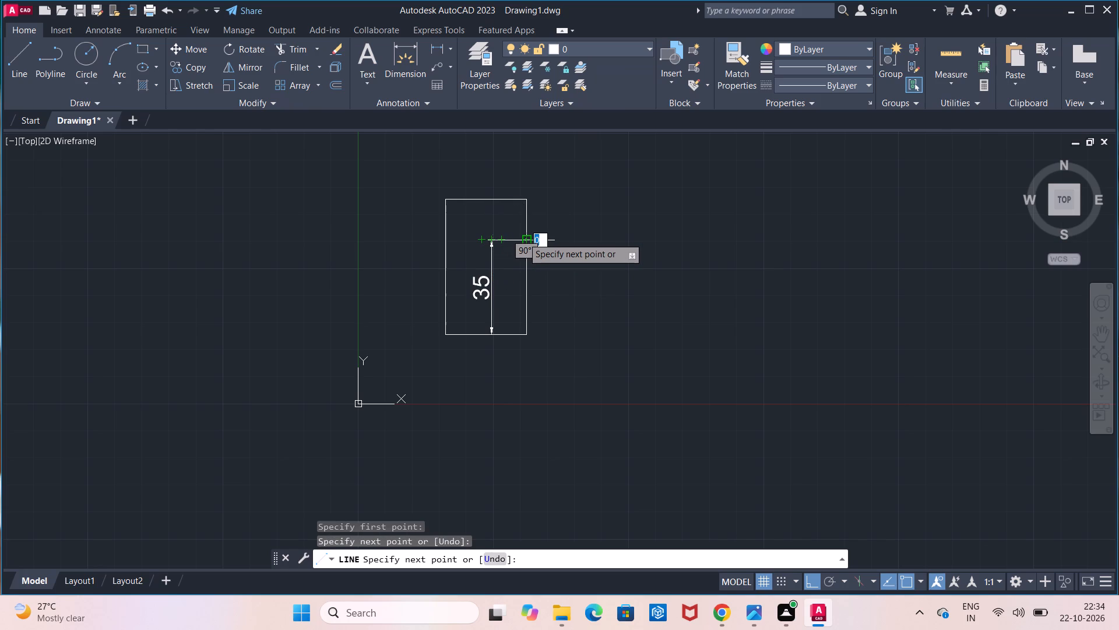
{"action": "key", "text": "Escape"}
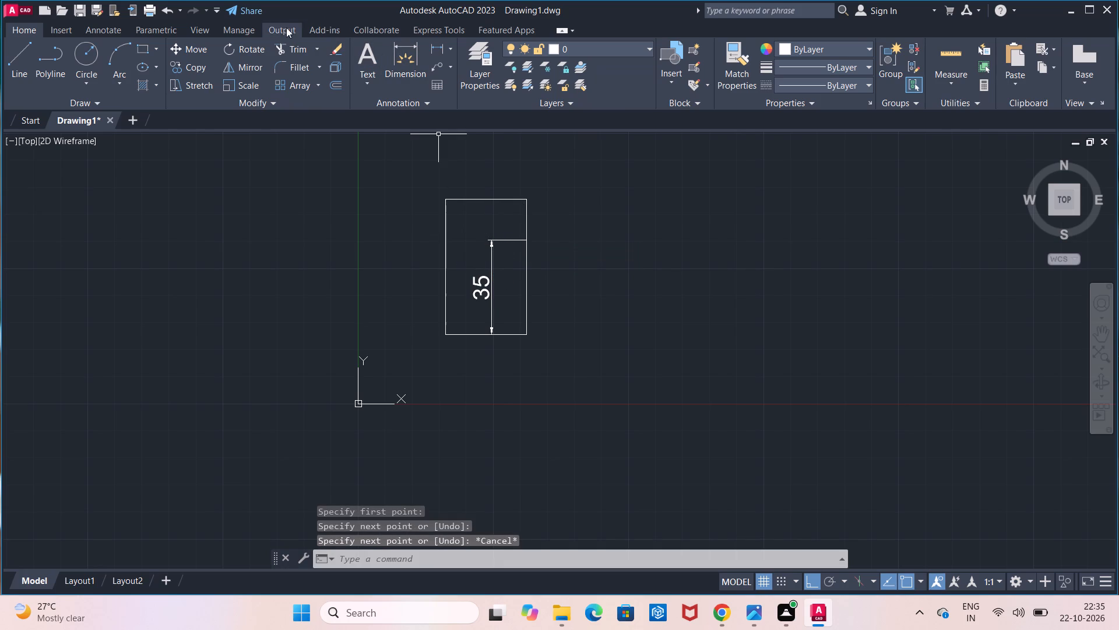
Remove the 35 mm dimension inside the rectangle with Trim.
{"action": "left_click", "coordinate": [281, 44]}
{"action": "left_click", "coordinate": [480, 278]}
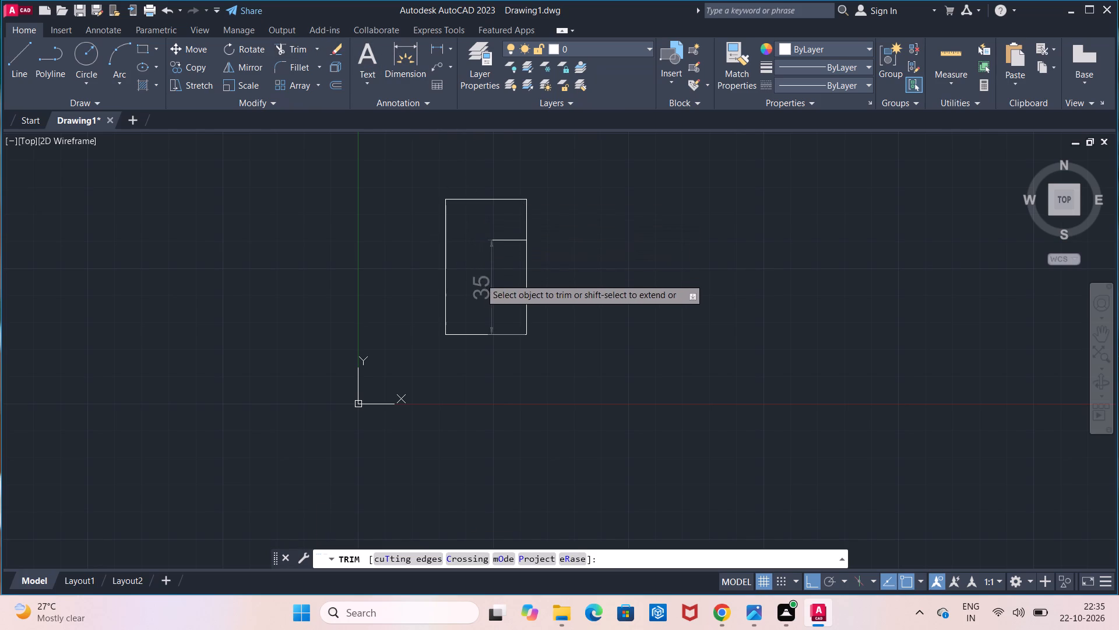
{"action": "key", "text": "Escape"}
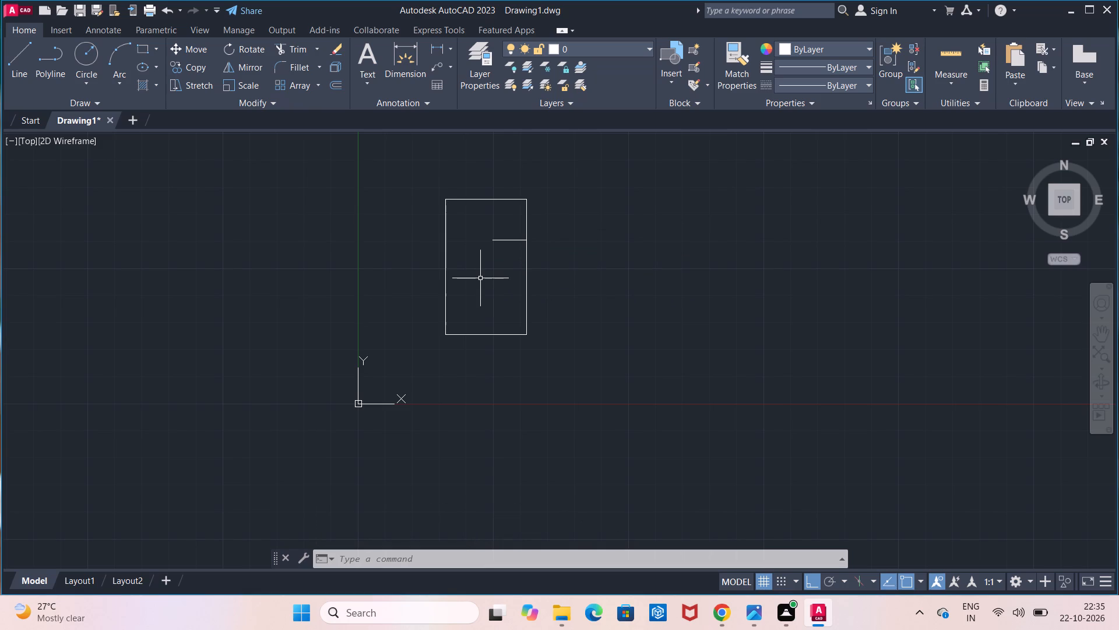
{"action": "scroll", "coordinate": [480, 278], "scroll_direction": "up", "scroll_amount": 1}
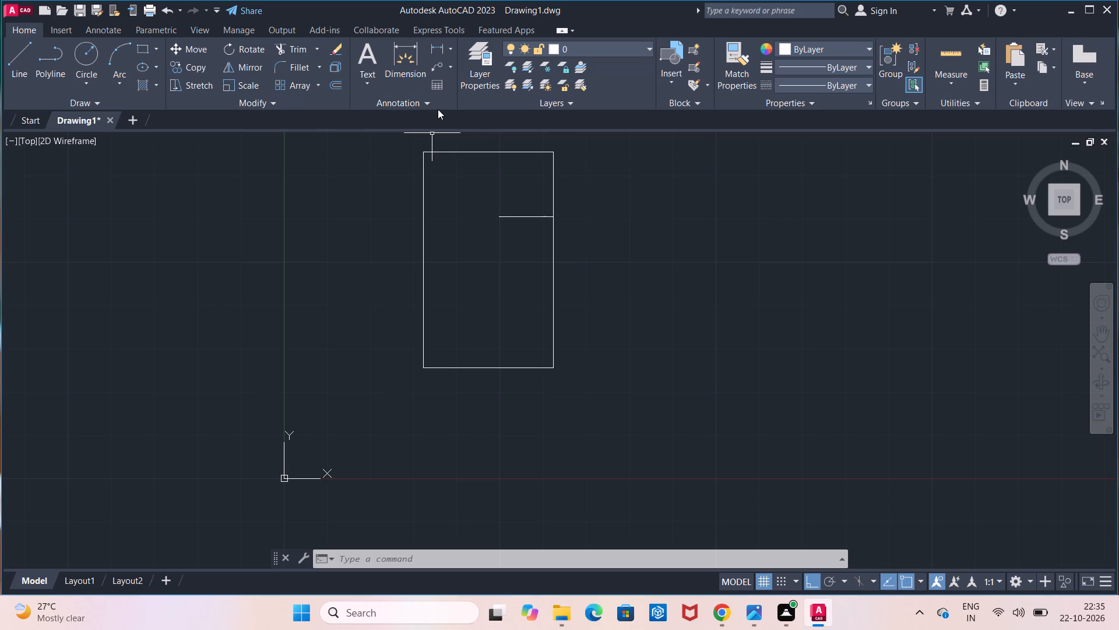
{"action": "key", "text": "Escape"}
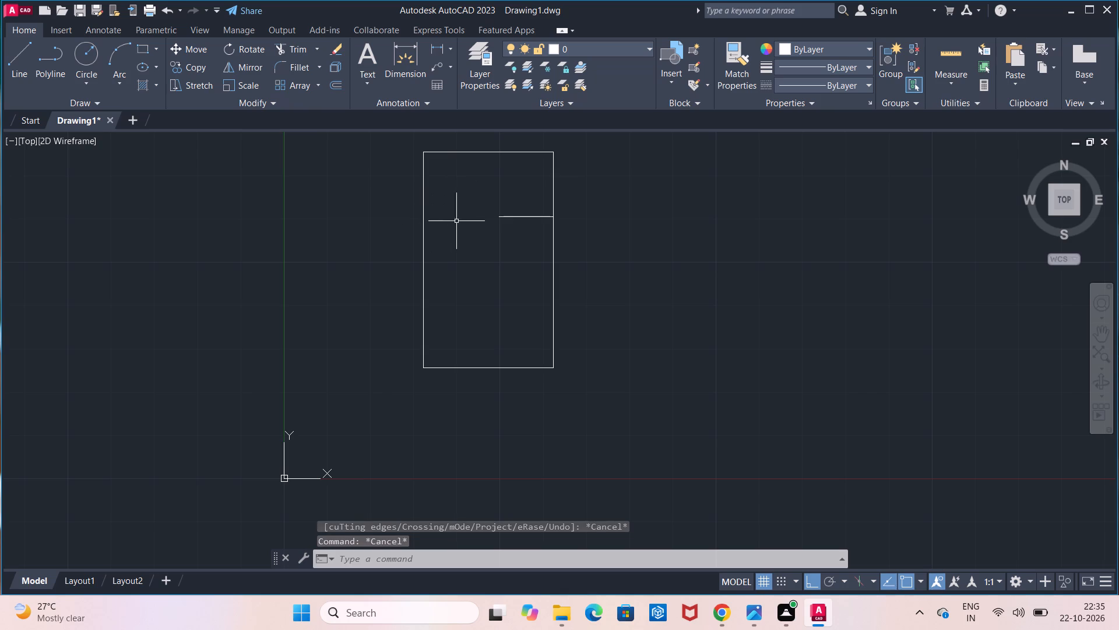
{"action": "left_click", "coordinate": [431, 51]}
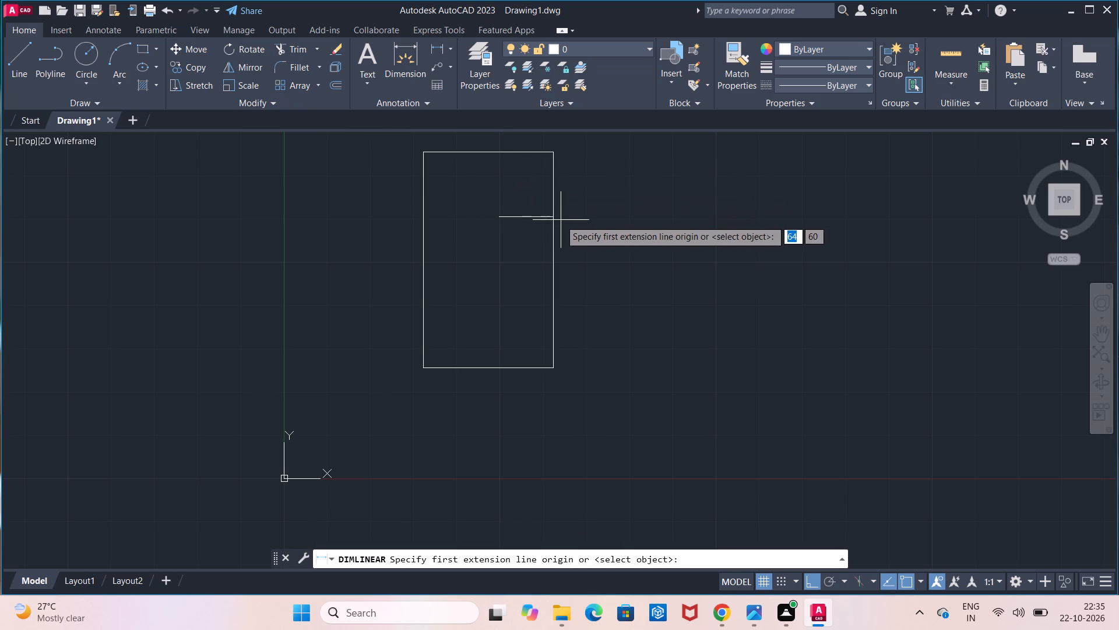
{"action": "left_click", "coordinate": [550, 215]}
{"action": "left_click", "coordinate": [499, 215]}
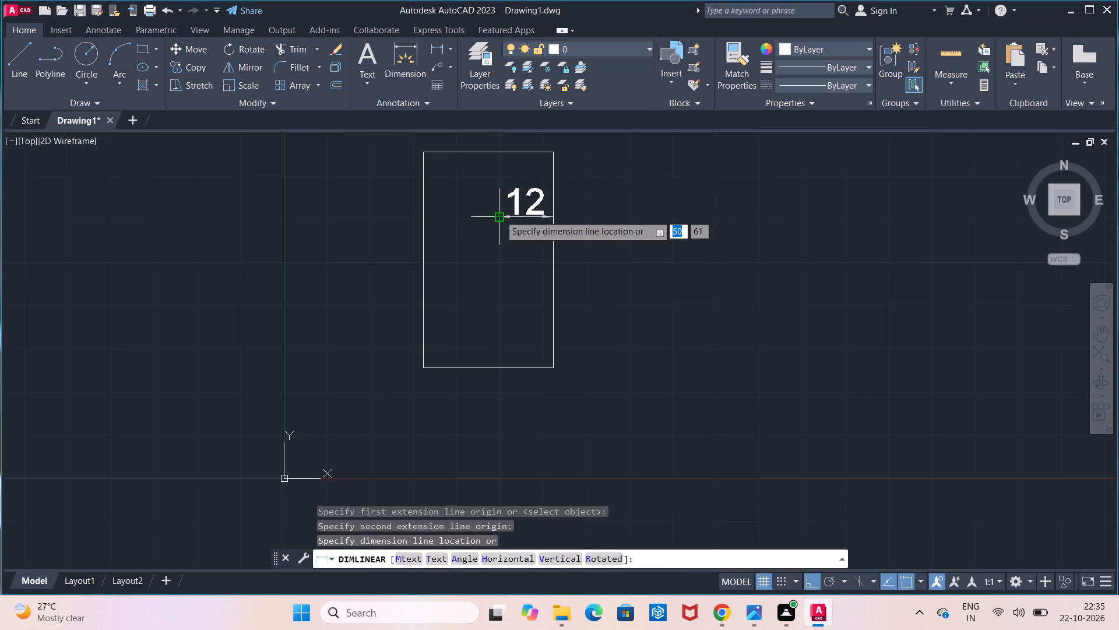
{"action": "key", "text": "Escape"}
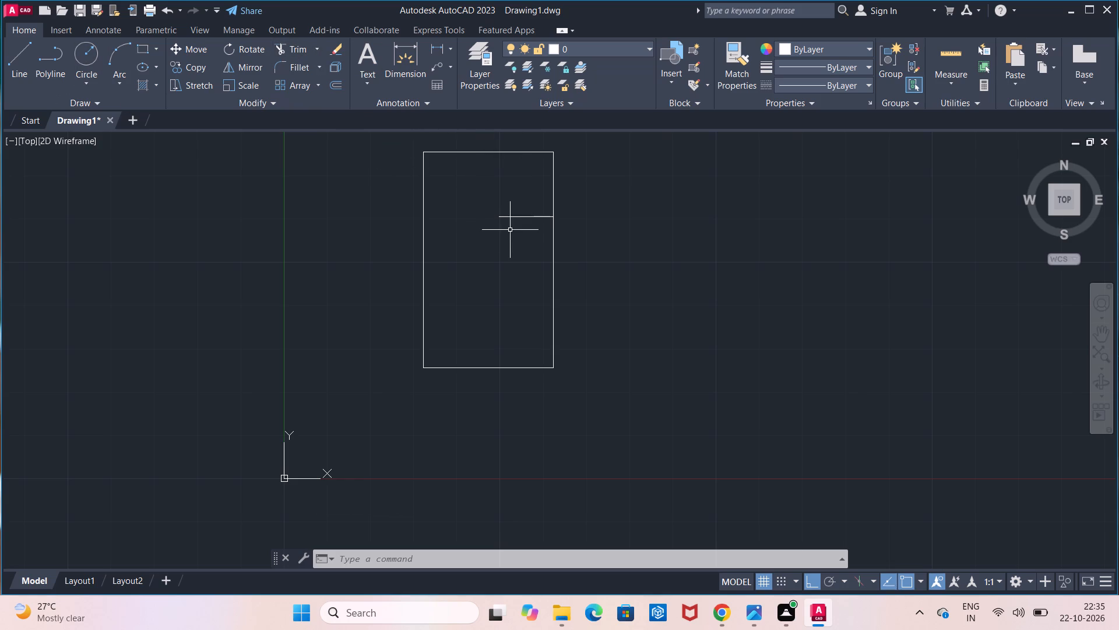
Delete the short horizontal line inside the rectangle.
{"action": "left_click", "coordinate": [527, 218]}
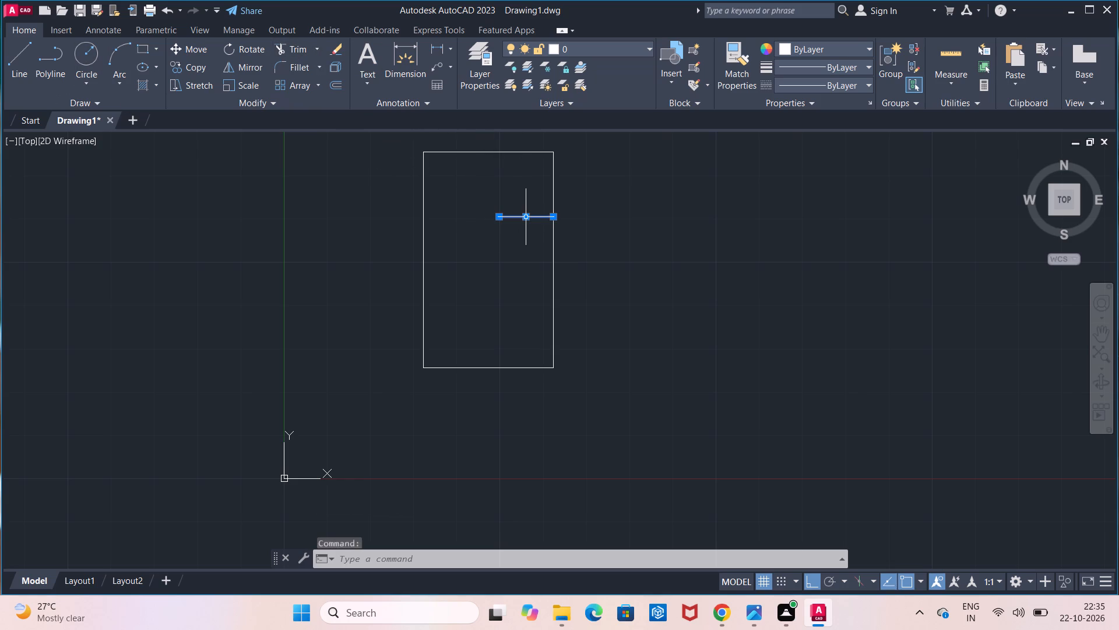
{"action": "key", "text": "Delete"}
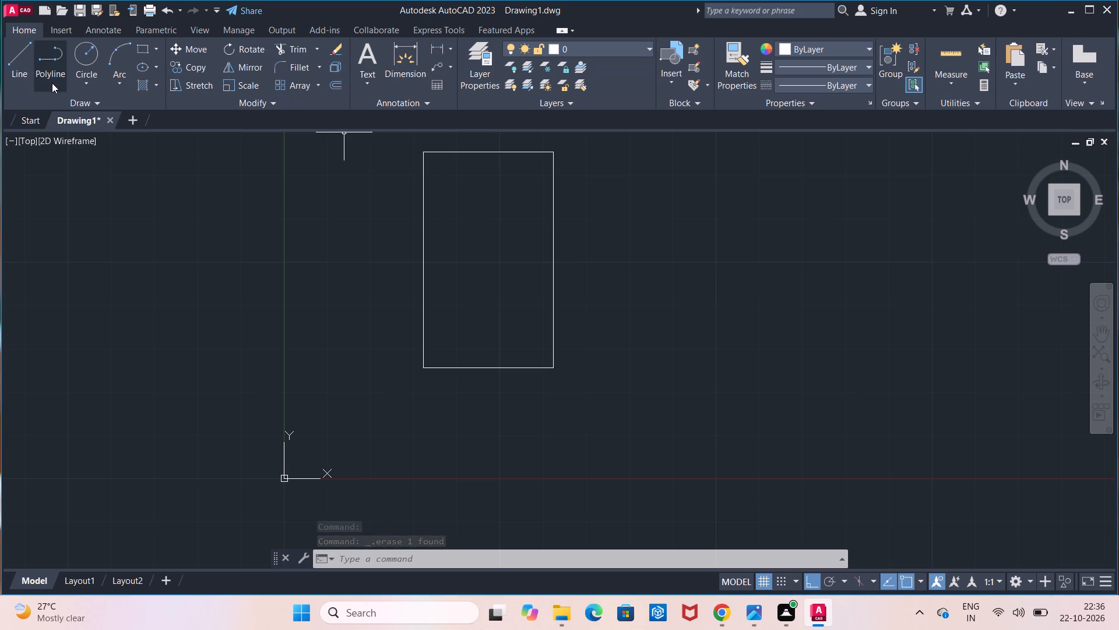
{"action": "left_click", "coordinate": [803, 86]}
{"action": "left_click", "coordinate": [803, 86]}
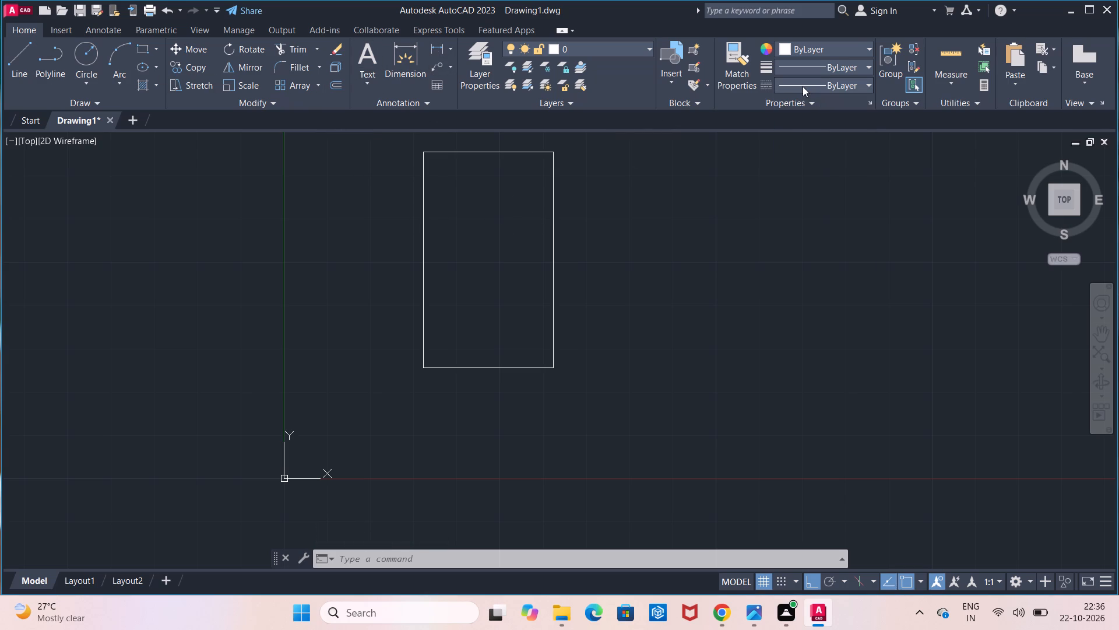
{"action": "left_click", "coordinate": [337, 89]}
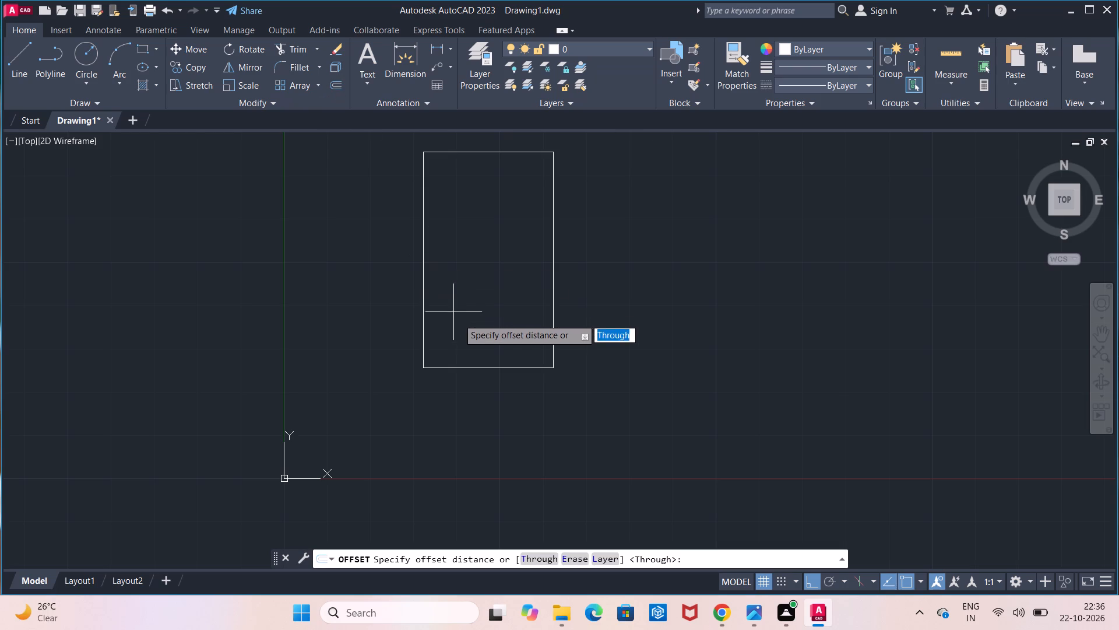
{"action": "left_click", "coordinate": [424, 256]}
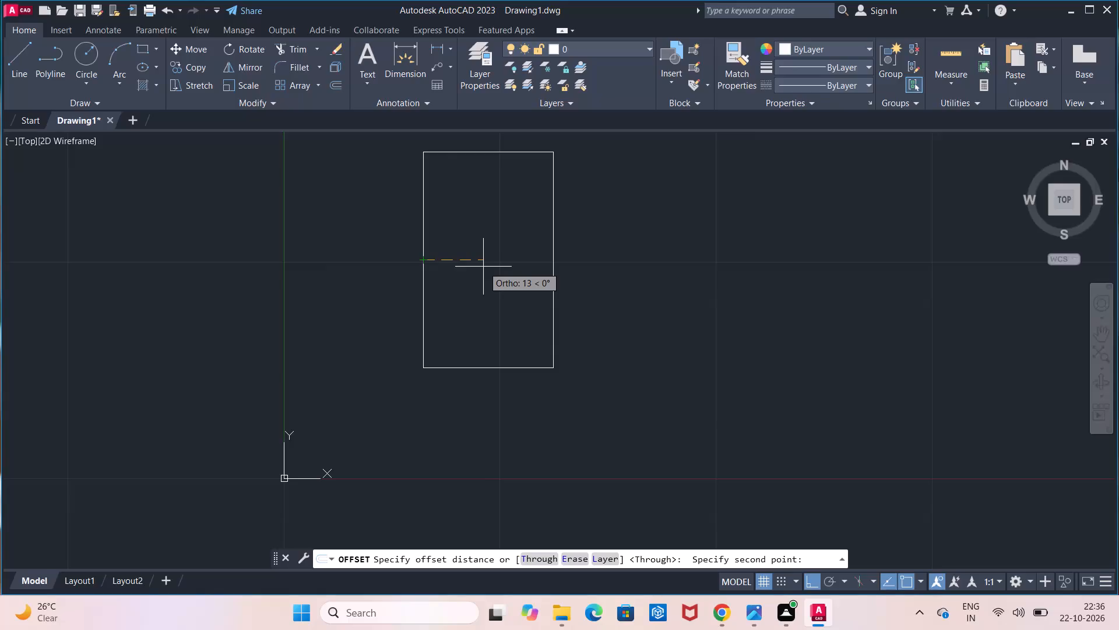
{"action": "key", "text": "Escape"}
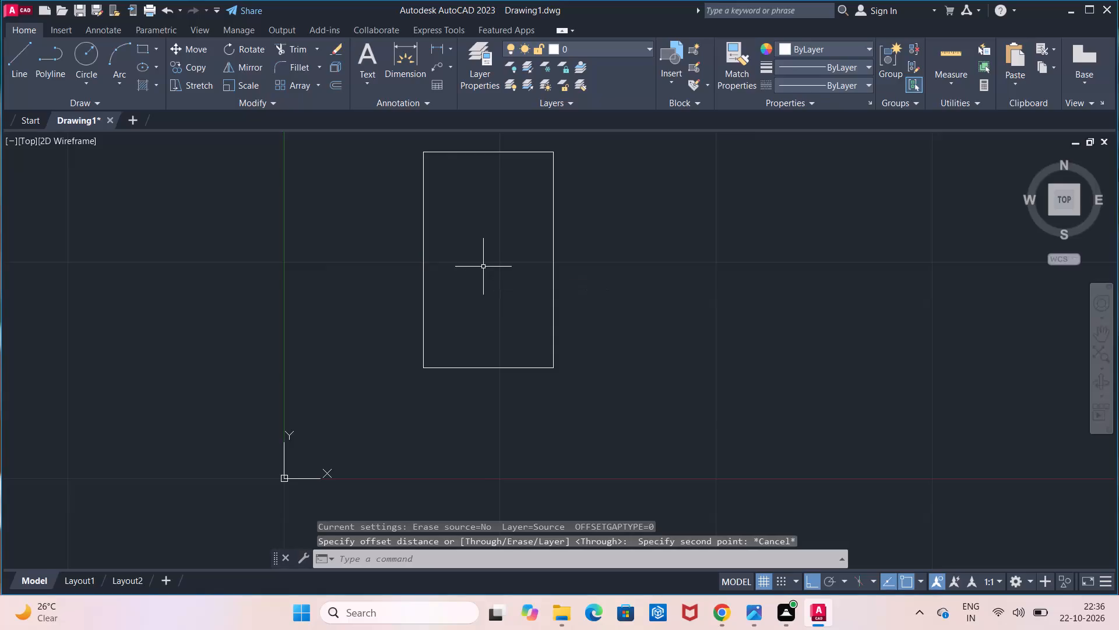
Load the CENTER2 linetype from acadiso.lin into the drawing through the Linetype Manager.
{"action": "left_click", "coordinate": [833, 86]}
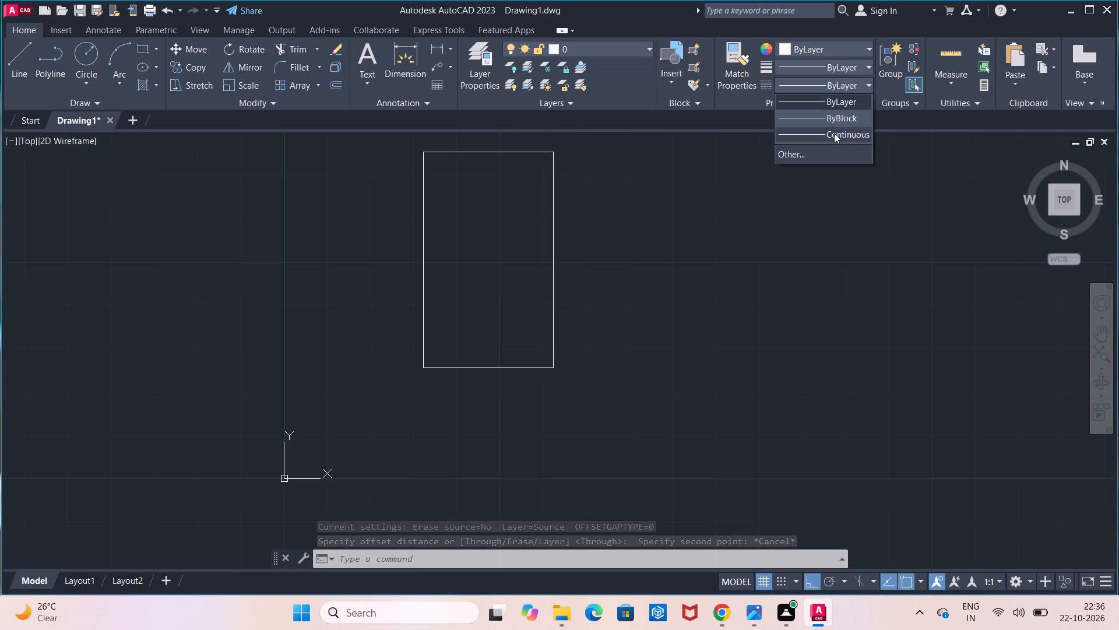
{"action": "left_click", "coordinate": [832, 155]}
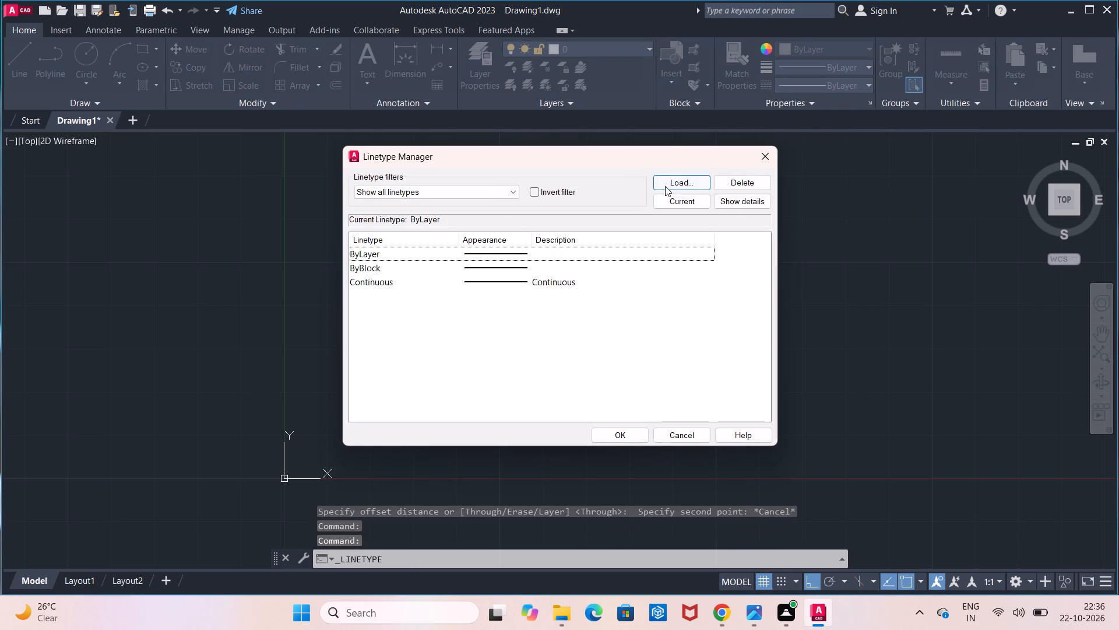
{"action": "left_click", "coordinate": [665, 186]}
{"action": "scroll", "coordinate": [600, 323], "scroll_direction": "down", "scroll_amount": 3}
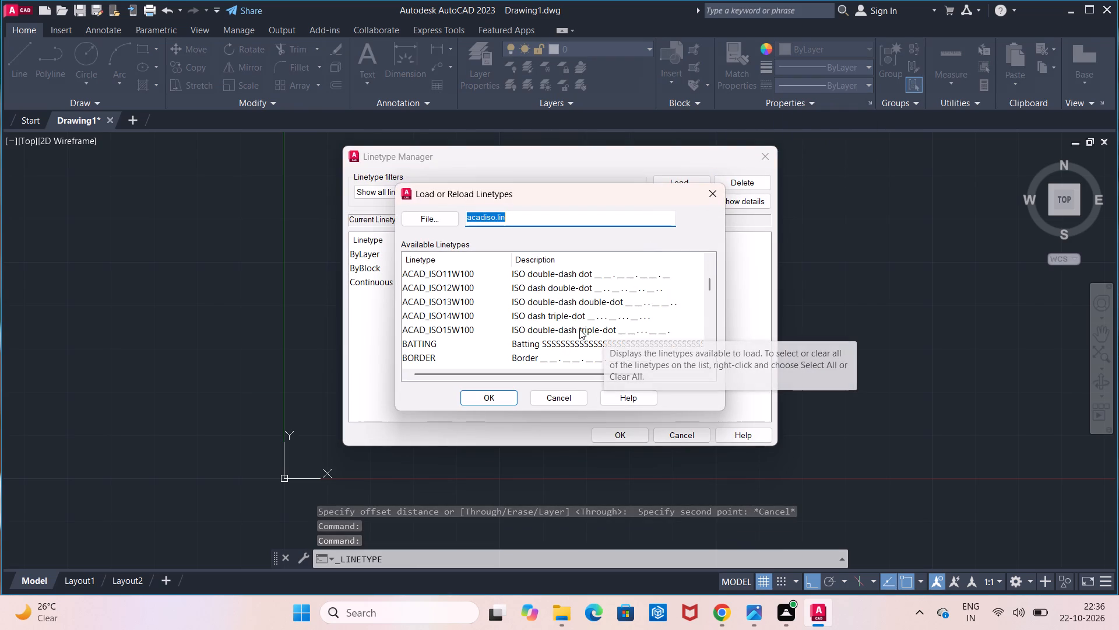
{"action": "scroll", "coordinate": [579, 329], "scroll_direction": "down", "scroll_amount": 2}
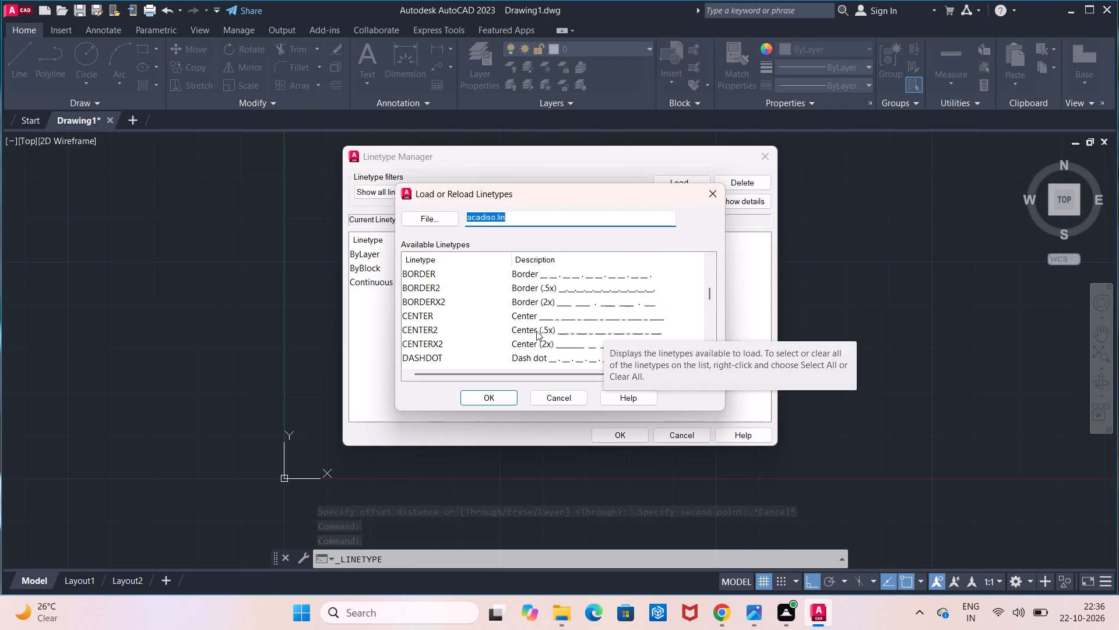
{"action": "left_click", "coordinate": [536, 331]}
{"action": "left_click", "coordinate": [504, 386]}
{"action": "left_click", "coordinate": [502, 395]}
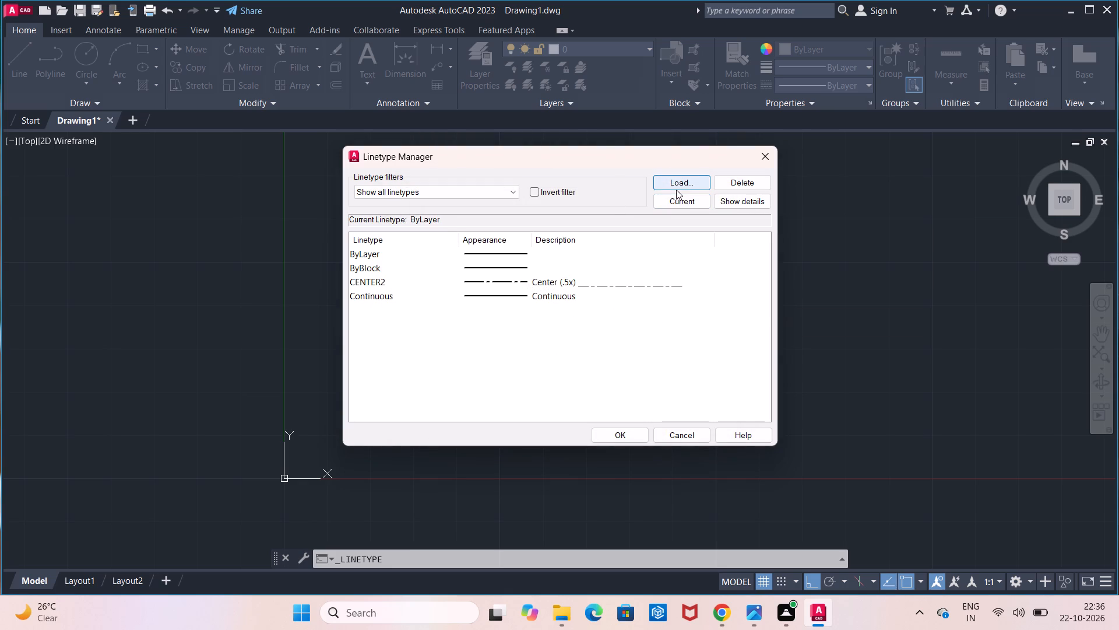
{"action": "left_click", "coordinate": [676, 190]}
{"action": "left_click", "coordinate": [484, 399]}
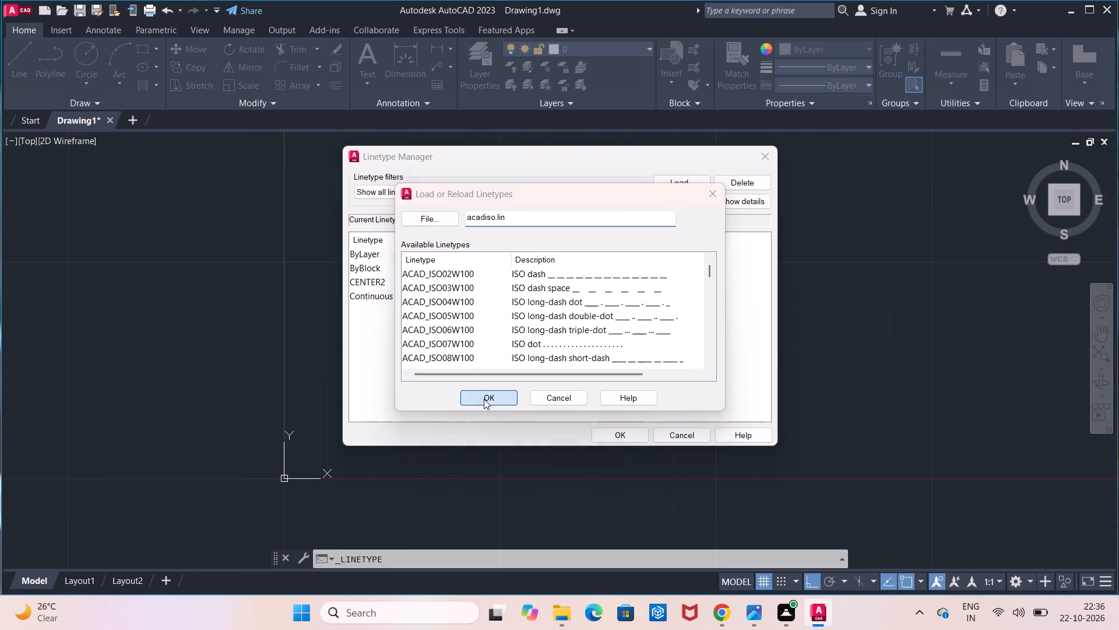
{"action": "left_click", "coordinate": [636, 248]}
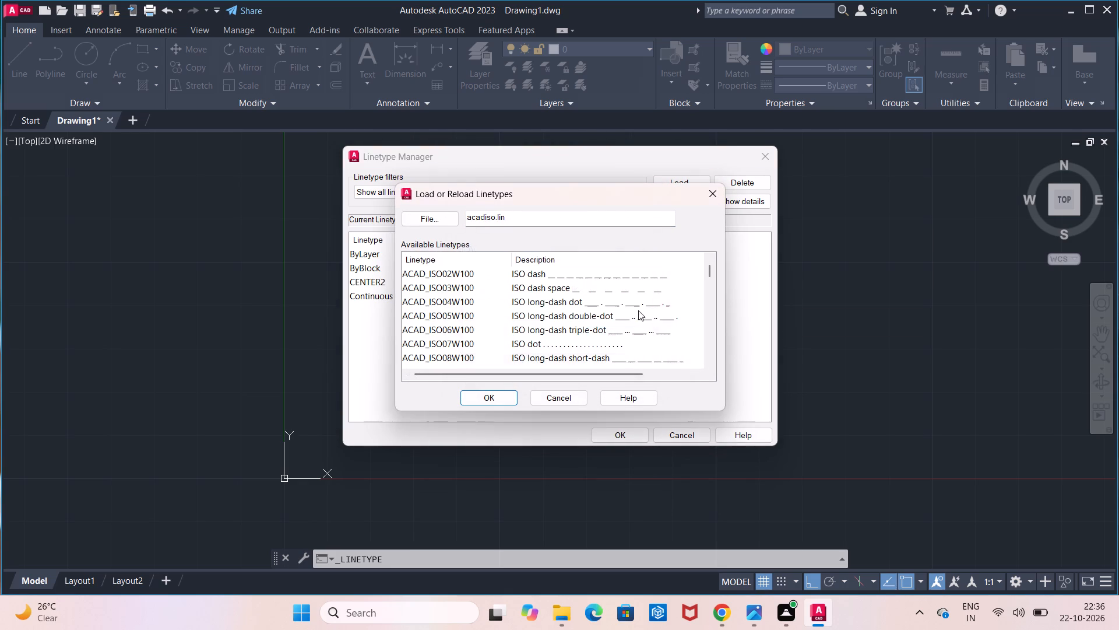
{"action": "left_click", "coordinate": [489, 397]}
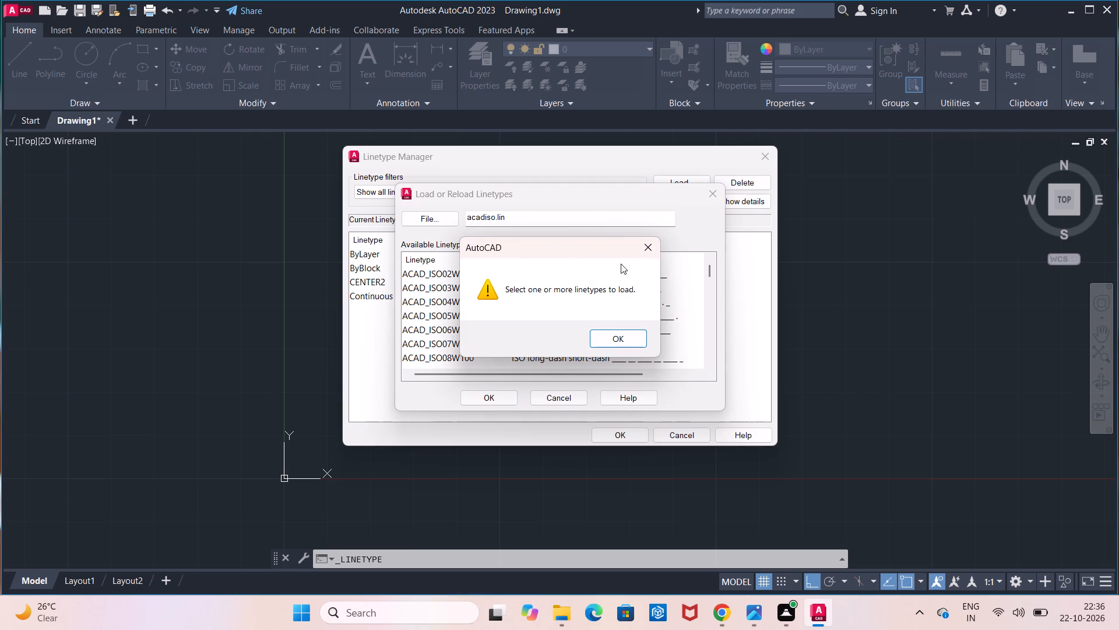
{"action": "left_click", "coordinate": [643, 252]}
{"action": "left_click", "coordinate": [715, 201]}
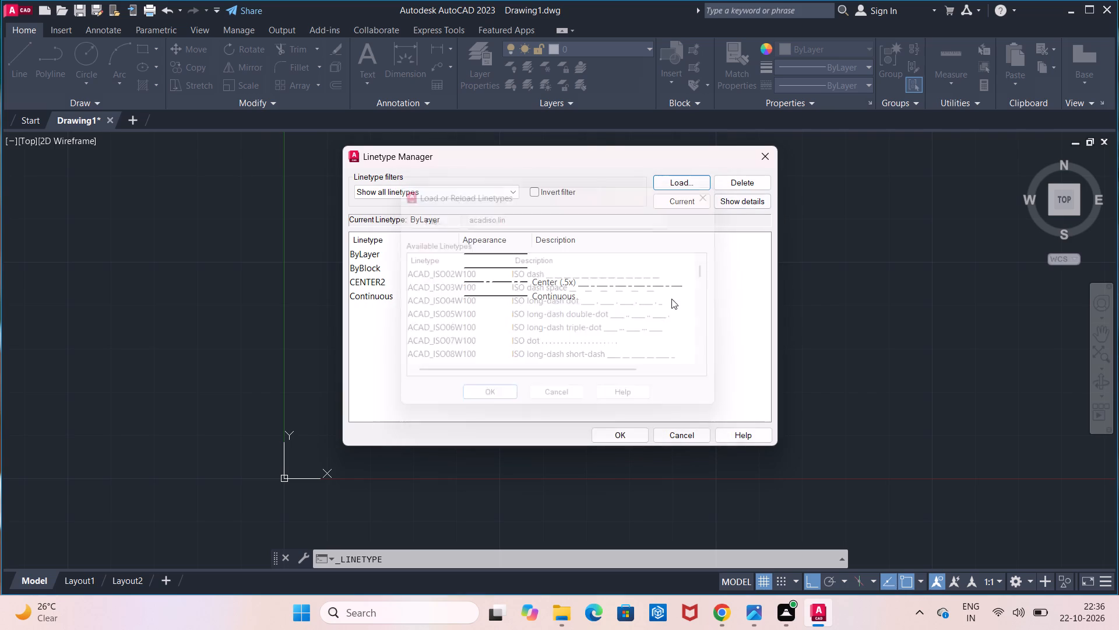
Accept the loaded linetypes and make CENTER2 the current linetype for new objects.
{"action": "left_click", "coordinate": [635, 433]}
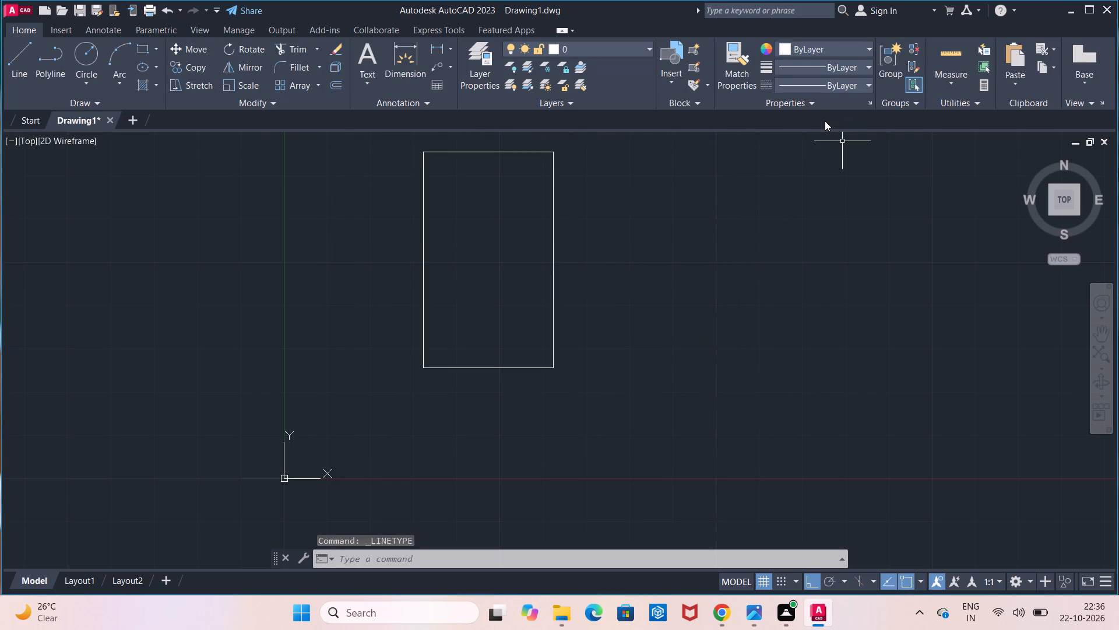
{"action": "left_click", "coordinate": [849, 89]}
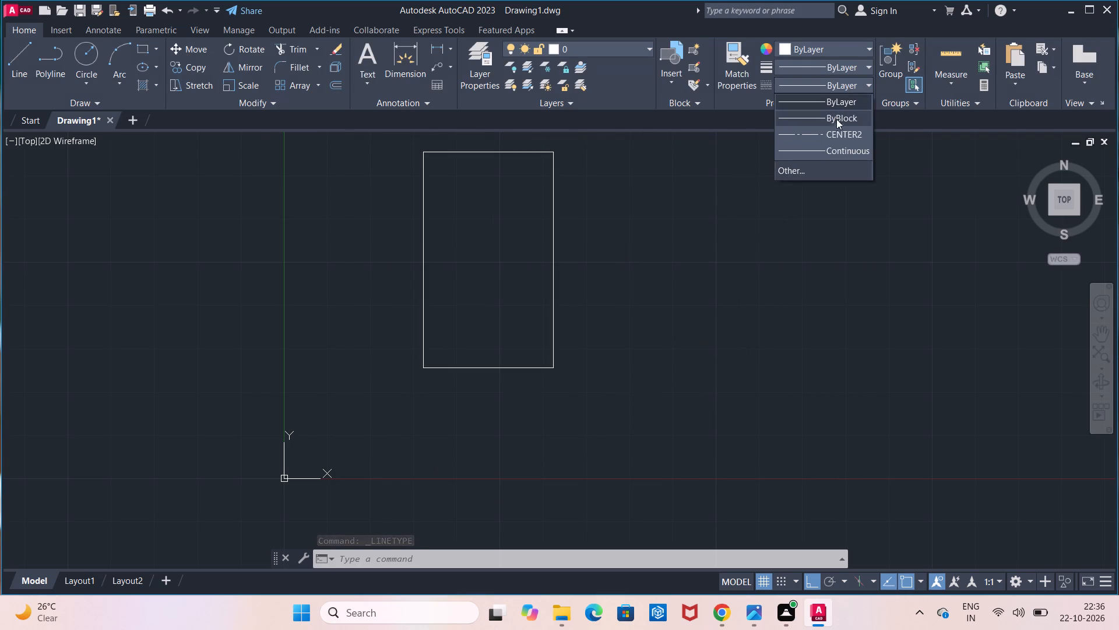
{"action": "left_click", "coordinate": [833, 134]}
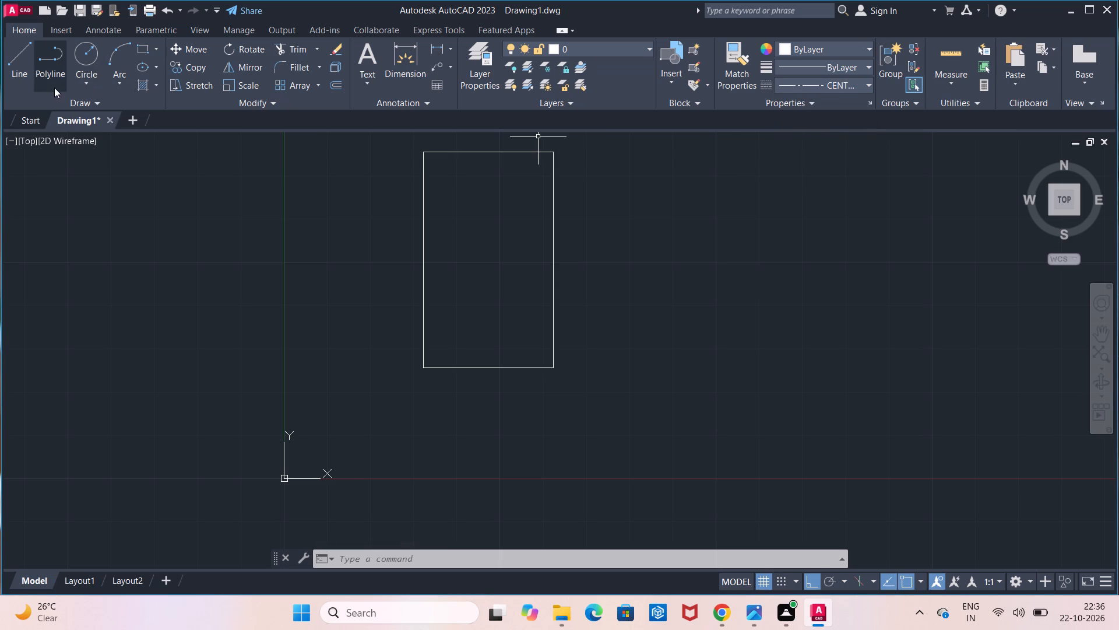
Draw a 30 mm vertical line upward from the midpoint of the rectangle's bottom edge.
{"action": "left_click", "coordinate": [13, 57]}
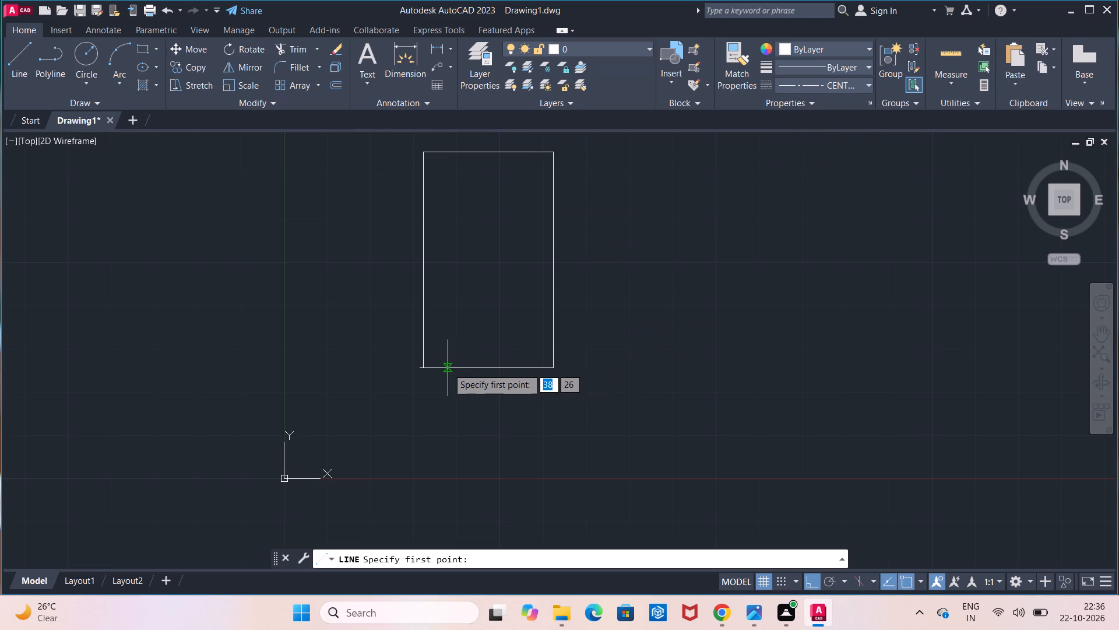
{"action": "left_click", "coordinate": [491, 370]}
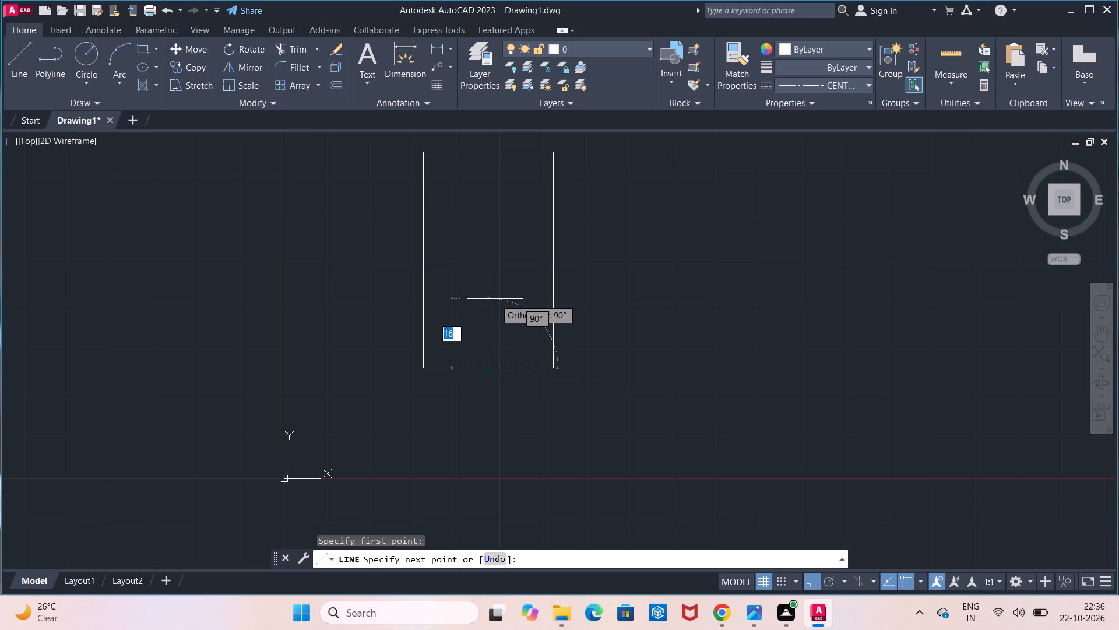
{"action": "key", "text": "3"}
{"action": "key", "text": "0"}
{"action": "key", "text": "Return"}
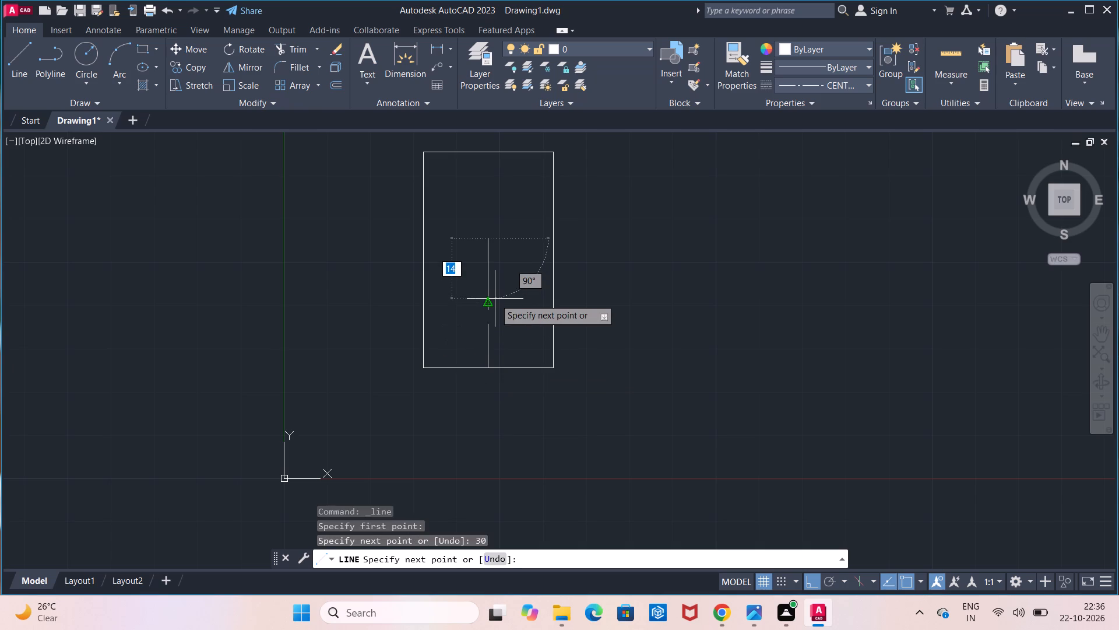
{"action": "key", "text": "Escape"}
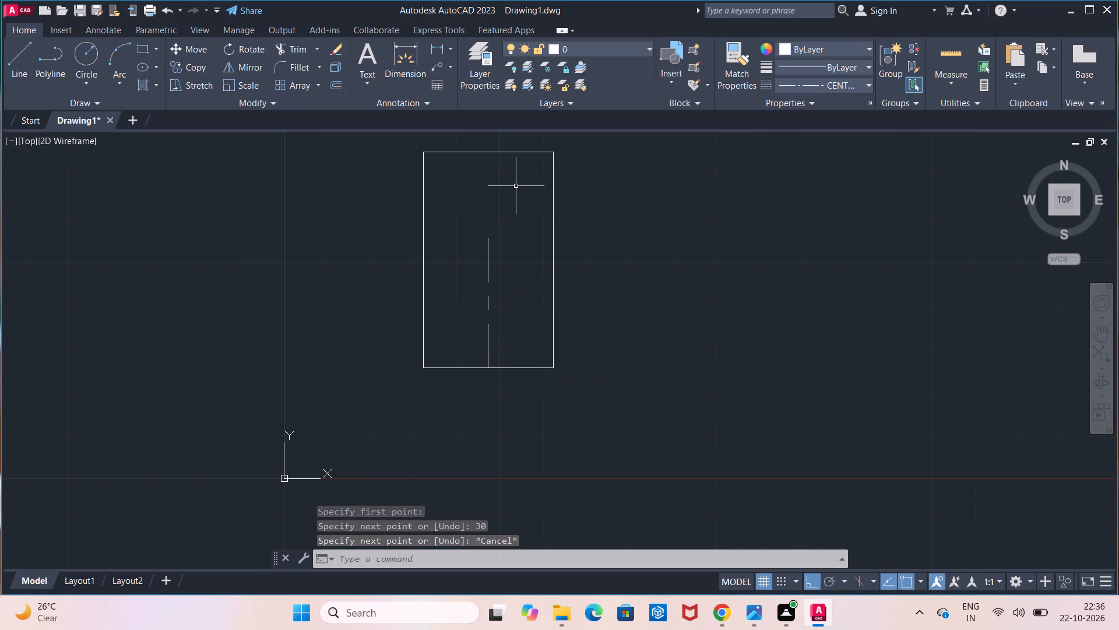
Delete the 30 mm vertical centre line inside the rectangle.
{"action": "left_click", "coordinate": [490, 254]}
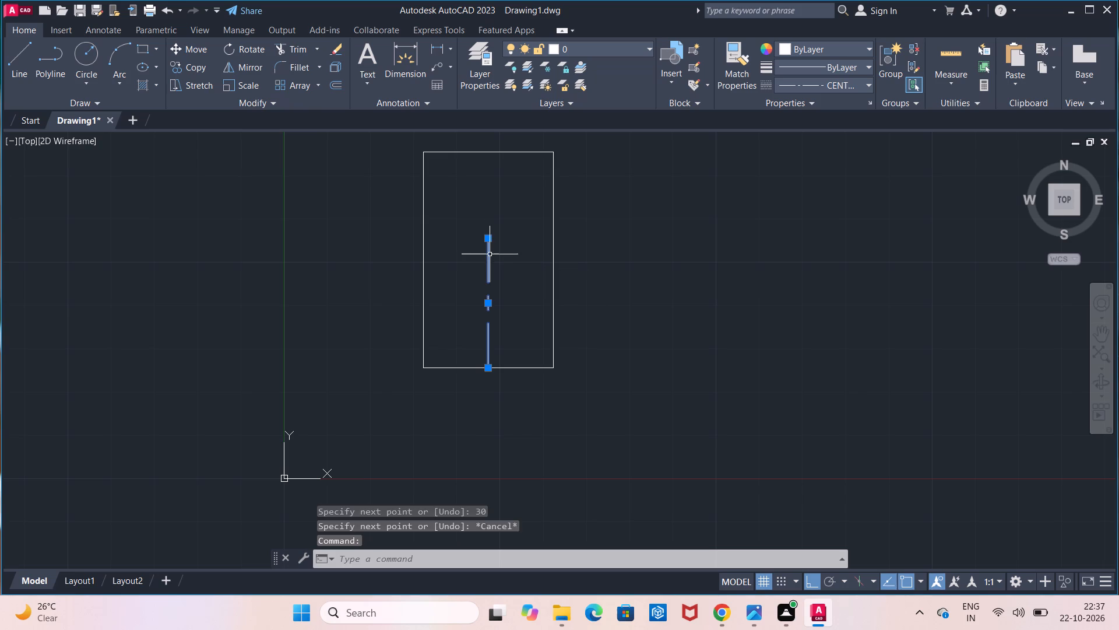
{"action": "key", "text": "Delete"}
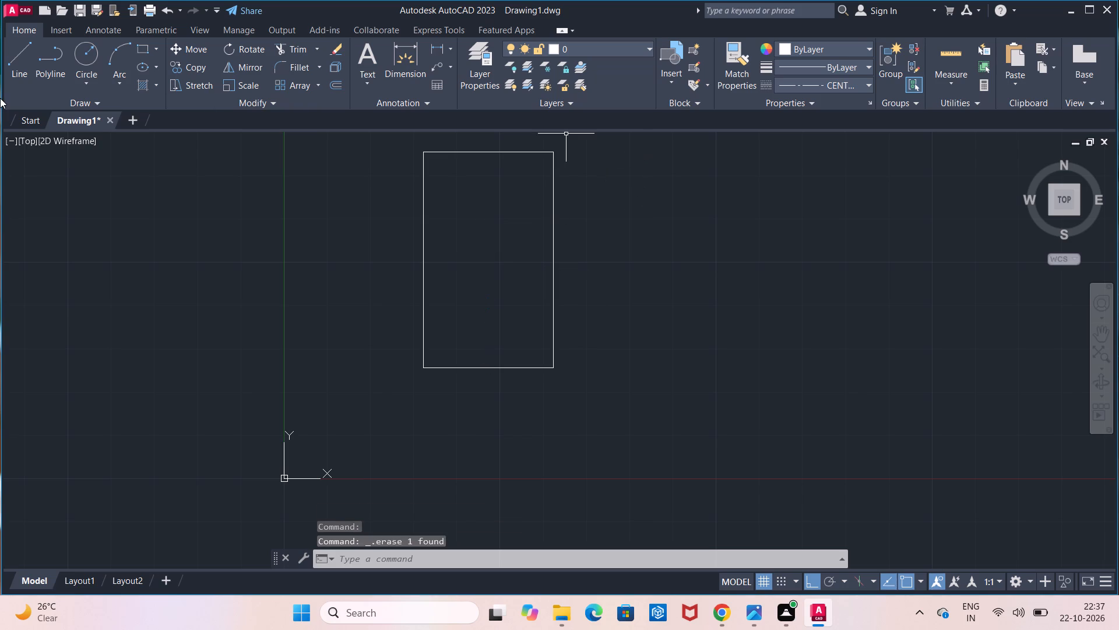
Draw a 50 mm vertical CENTER2 line upward from the midpoint of the rectangle's bottom edge.
{"action": "left_click", "coordinate": [7, 76]}
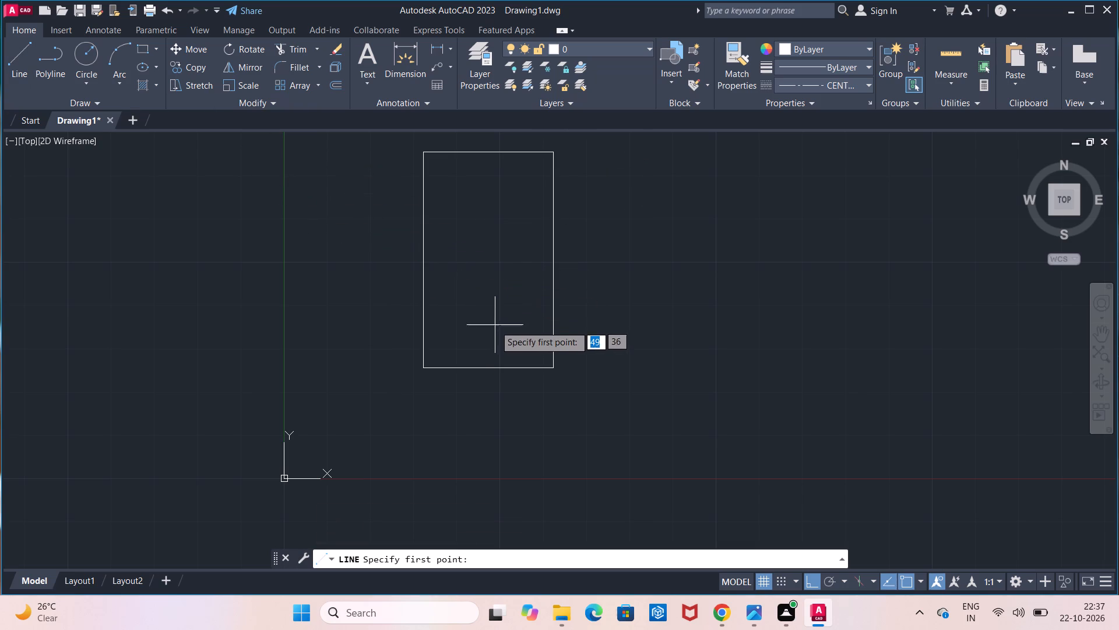
{"action": "left_click", "coordinate": [488, 365]}
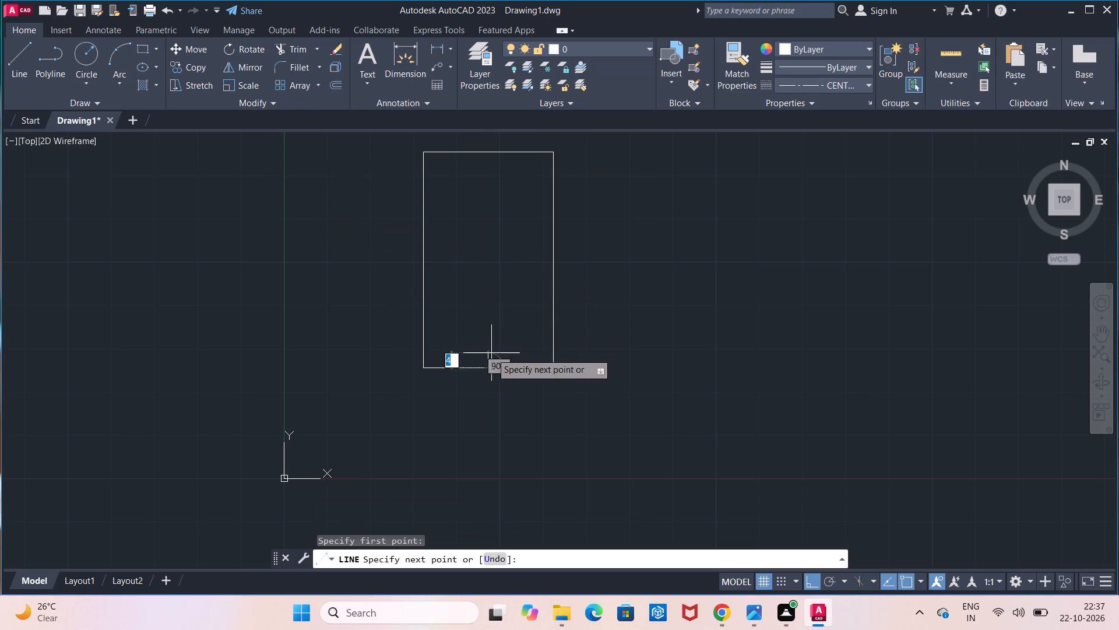
{"action": "type", "text": "50"}
{"action": "key", "text": "Return"}
{"action": "key", "text": "Escape"}
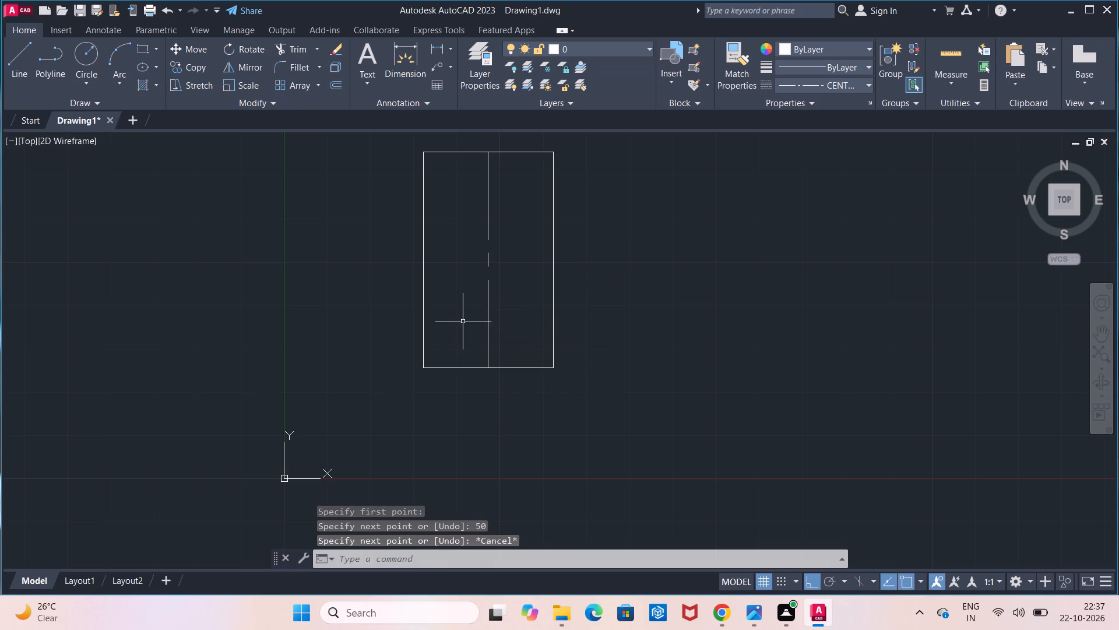
Set the current linetype back to ByLayer.
{"action": "left_click", "coordinate": [797, 87]}
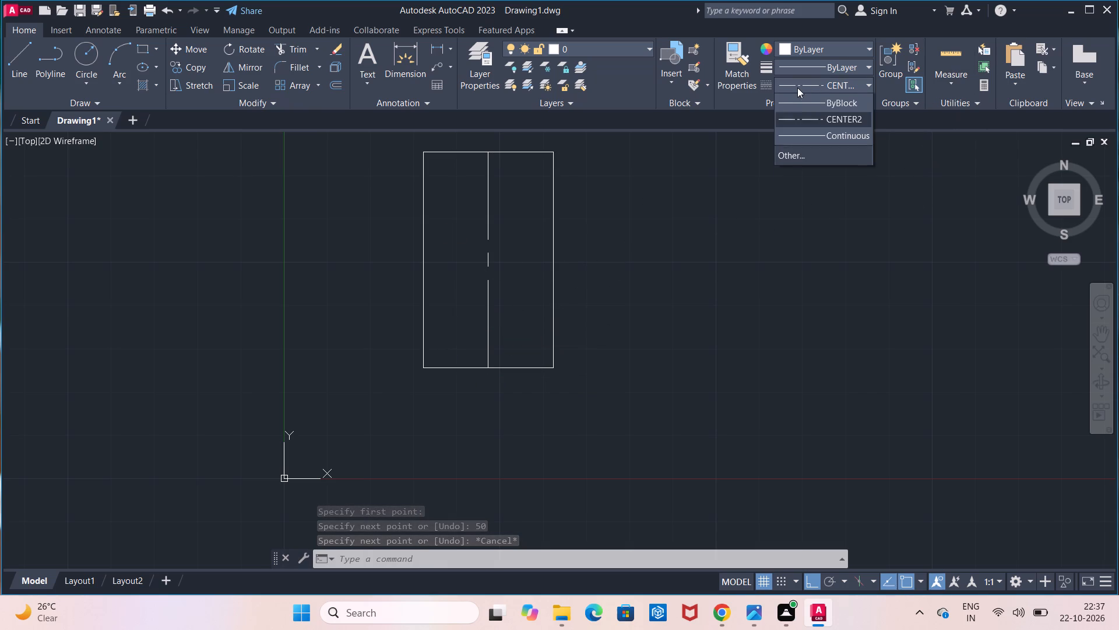
{"action": "left_click", "coordinate": [795, 96]}
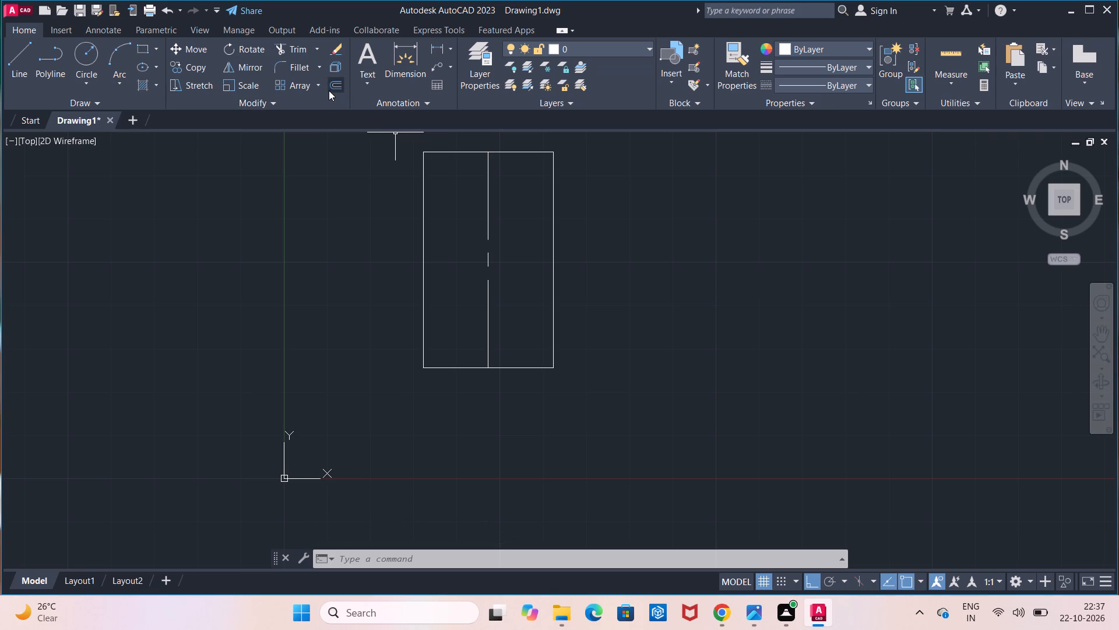
Offset the vertical centre line 7 mm to both its left and right sides inside the rectangle.
{"action": "left_click", "coordinate": [329, 90]}
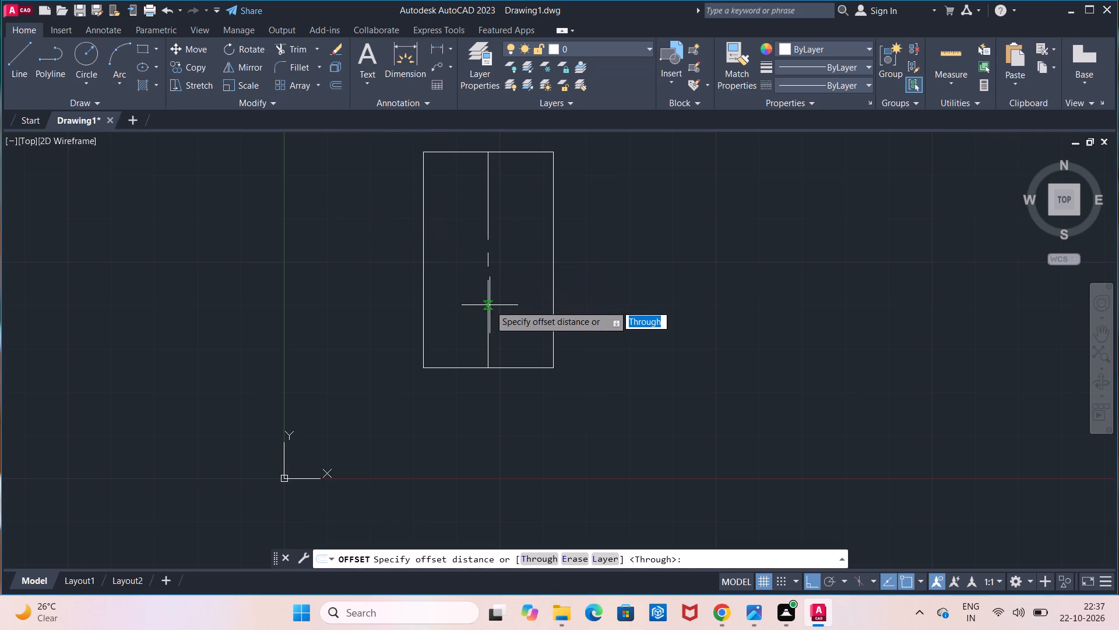
{"action": "left_click", "coordinate": [490, 305]}
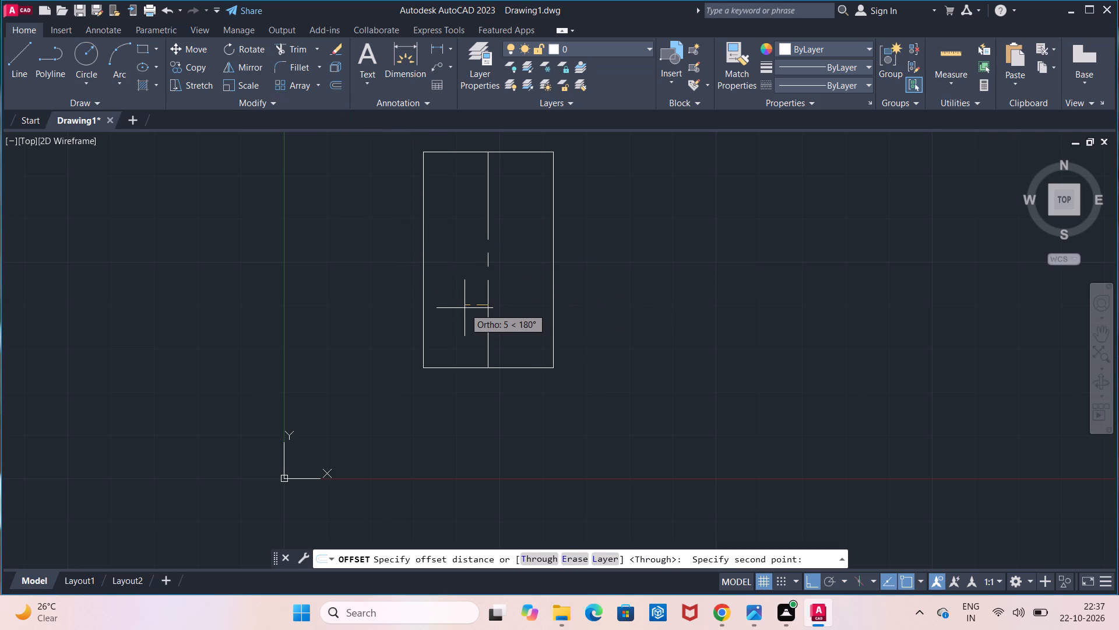
{"action": "key", "text": "7"}
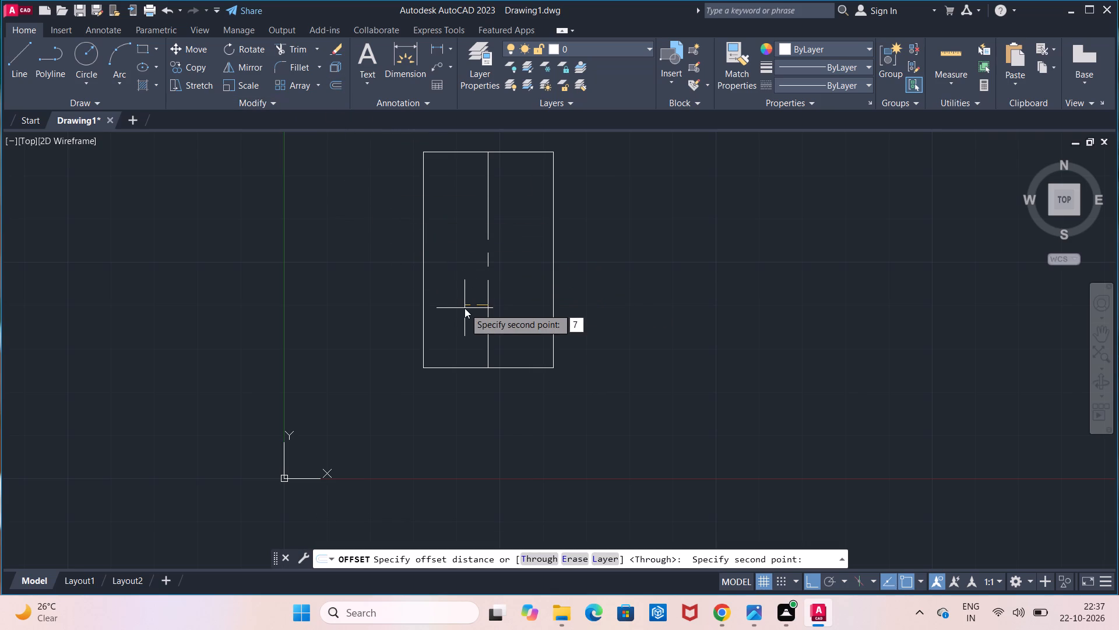
{"action": "key", "text": "Return"}
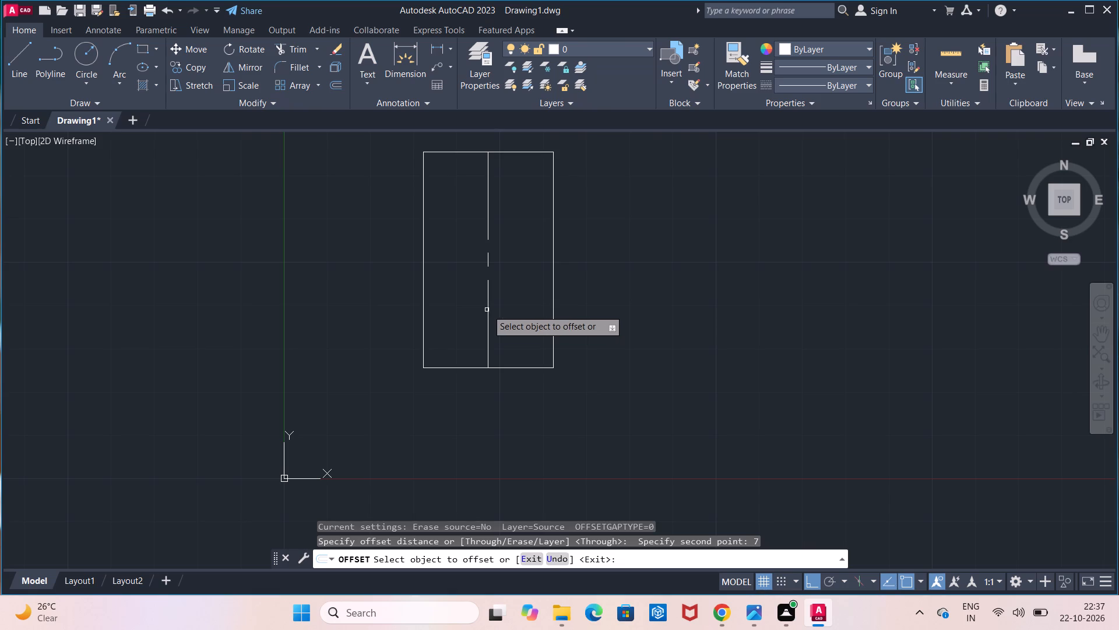
{"action": "left_click_drag", "start_coordinate": [488, 309], "coordinate": [483, 311]}
{"action": "left_click", "coordinate": [443, 302]}
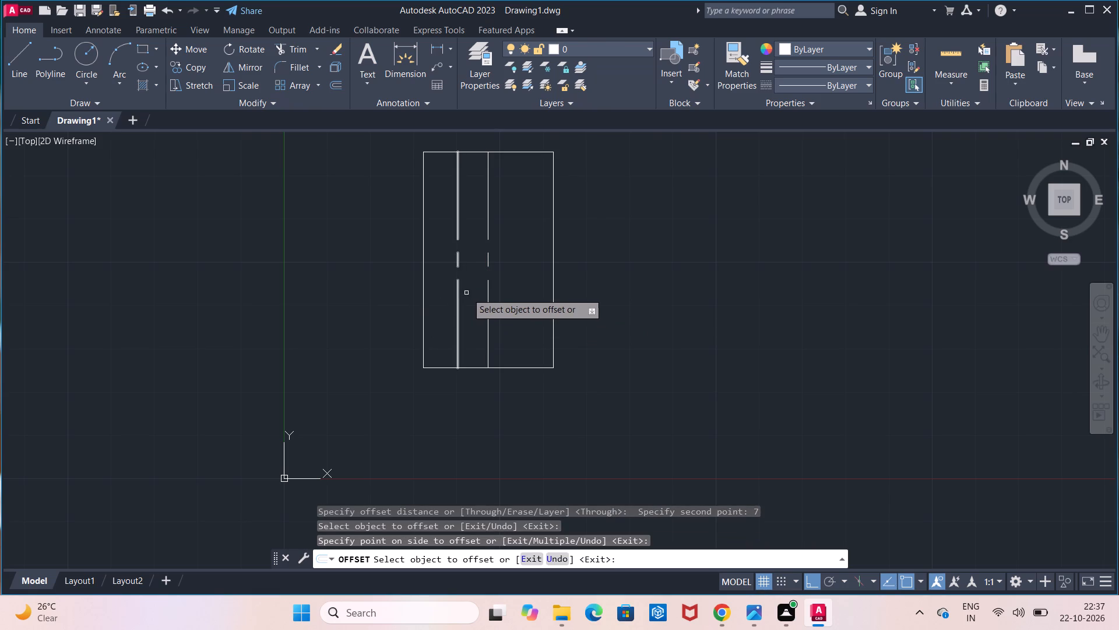
{"action": "left_click", "coordinate": [490, 288]}
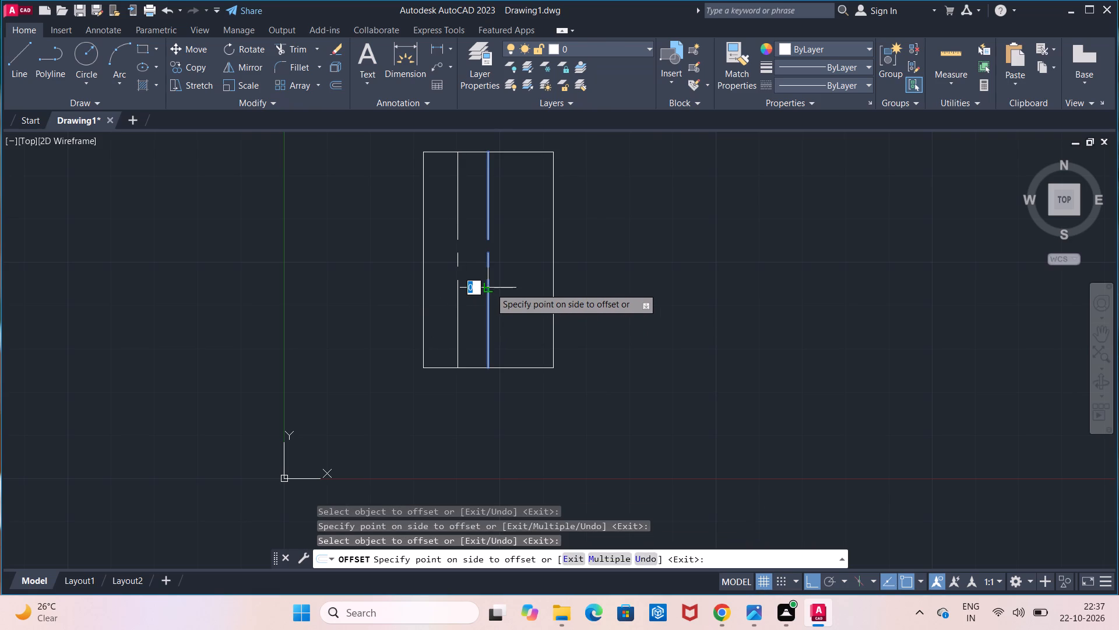
{"action": "left_click", "coordinate": [498, 288]}
{"action": "key", "text": "Escape"}
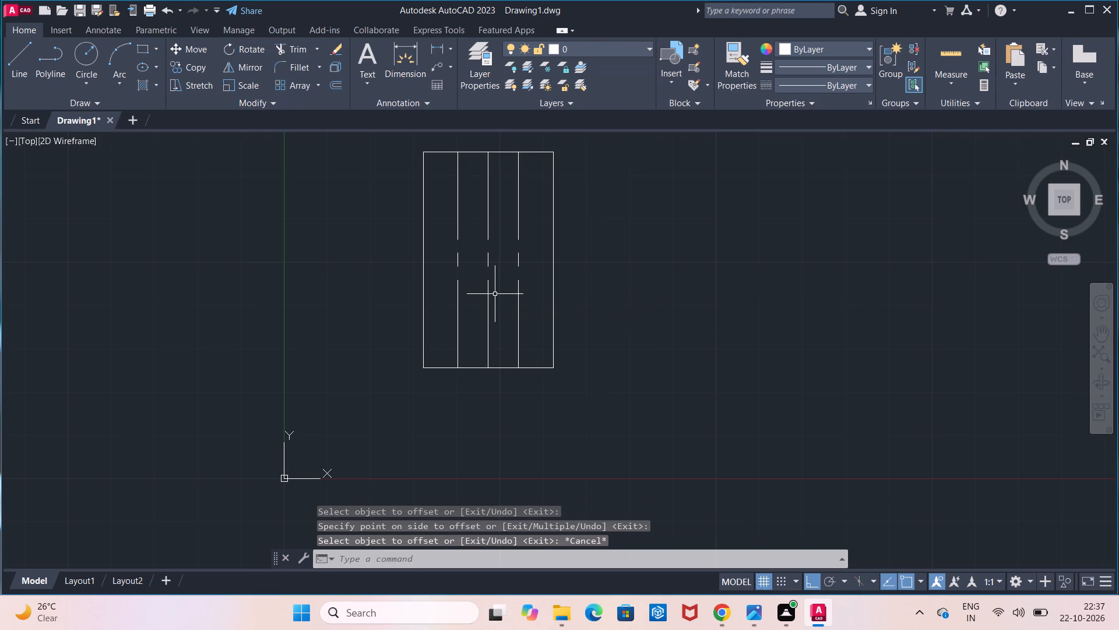
Change the linetype of the two offset vertical lines on either side of the centre line to ByLayer.
{"action": "left_click", "coordinate": [459, 311]}
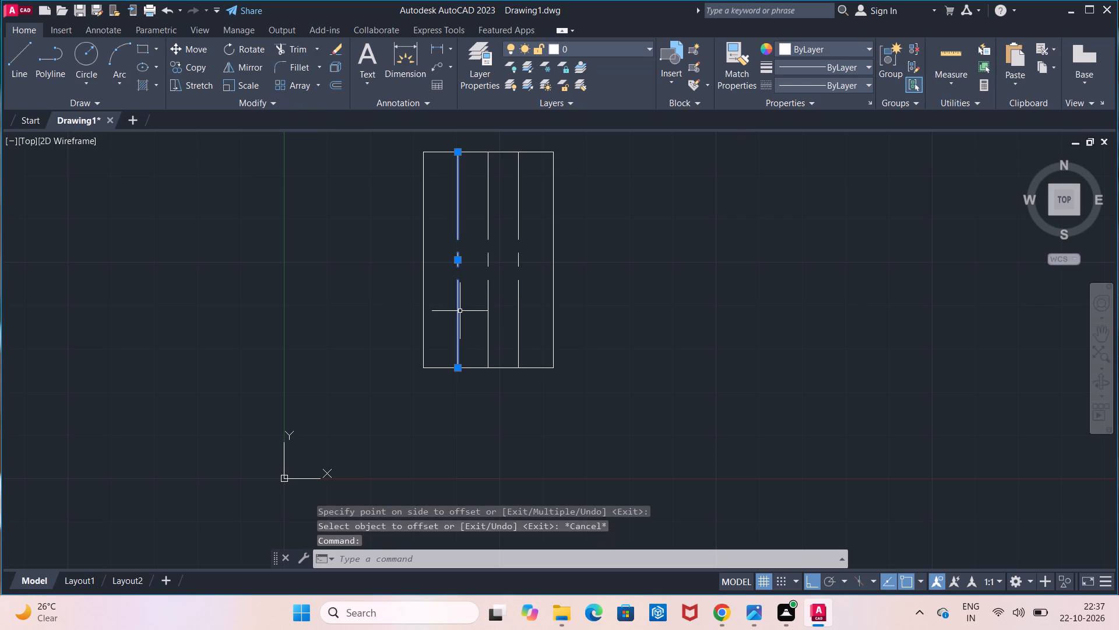
{"action": "left_click", "coordinate": [815, 84]}
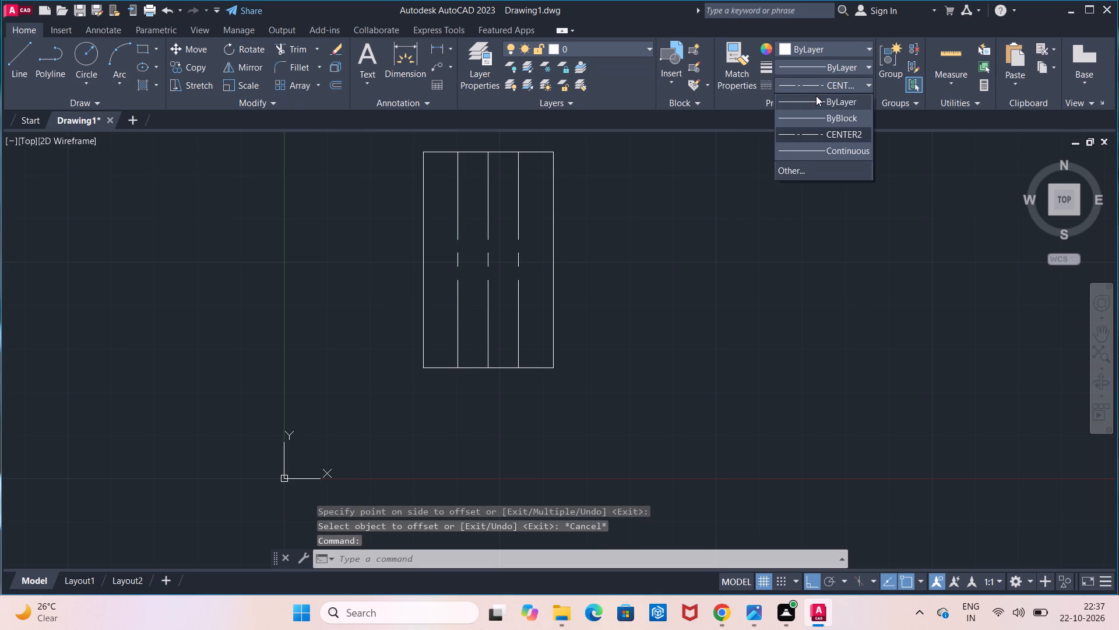
{"action": "left_click", "coordinate": [816, 96]}
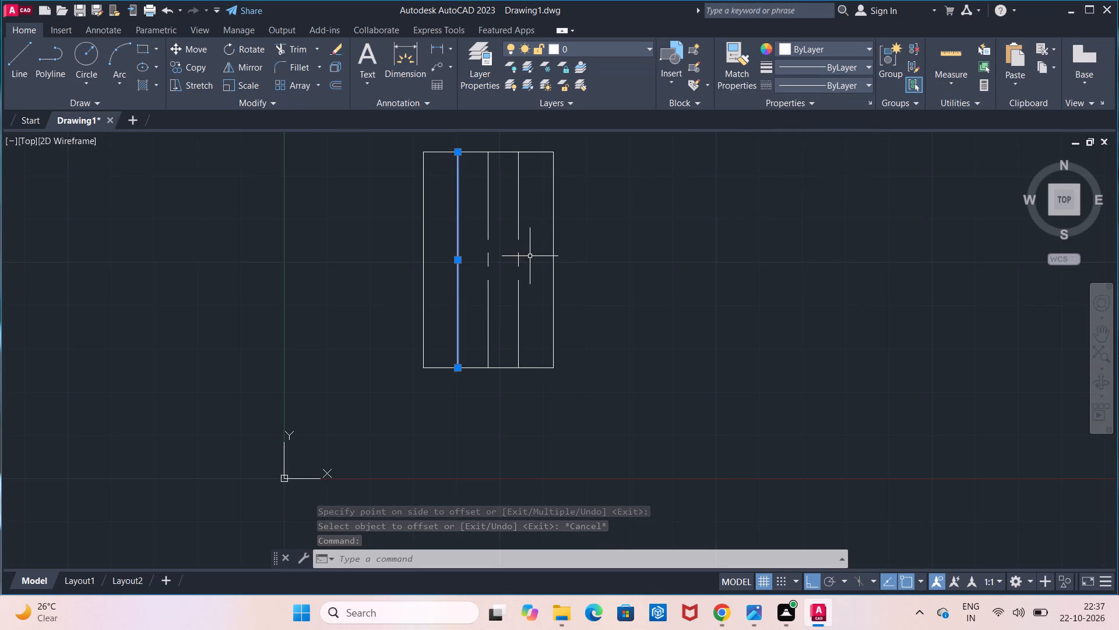
{"action": "left_click", "coordinate": [519, 262]}
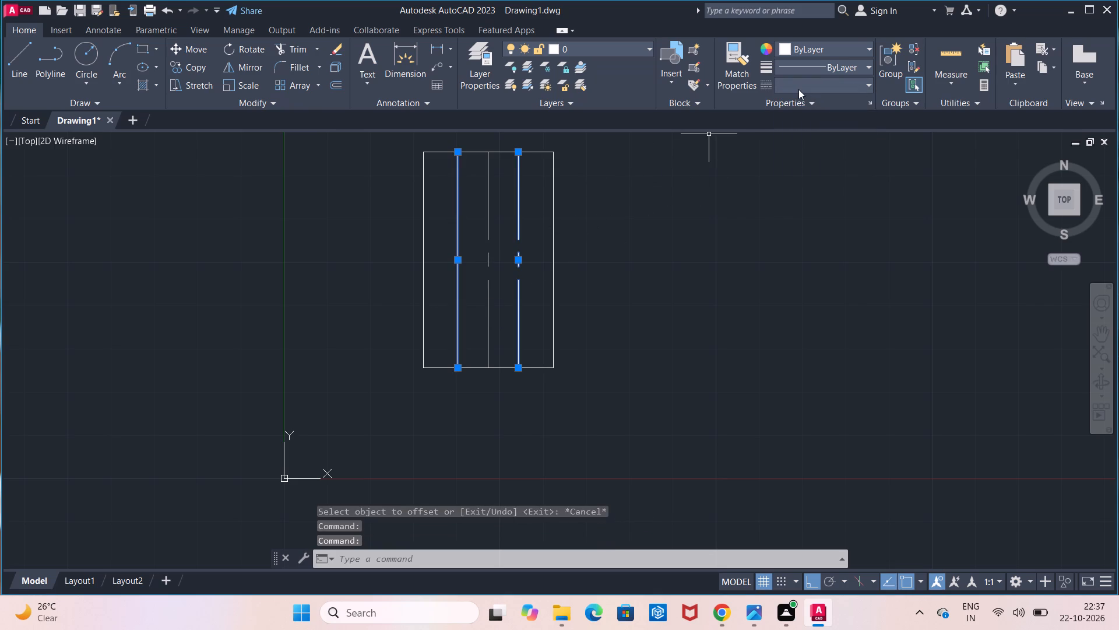
{"action": "left_click", "coordinate": [798, 89]}
{"action": "left_click", "coordinate": [800, 102]}
{"action": "key", "text": "Escape"}
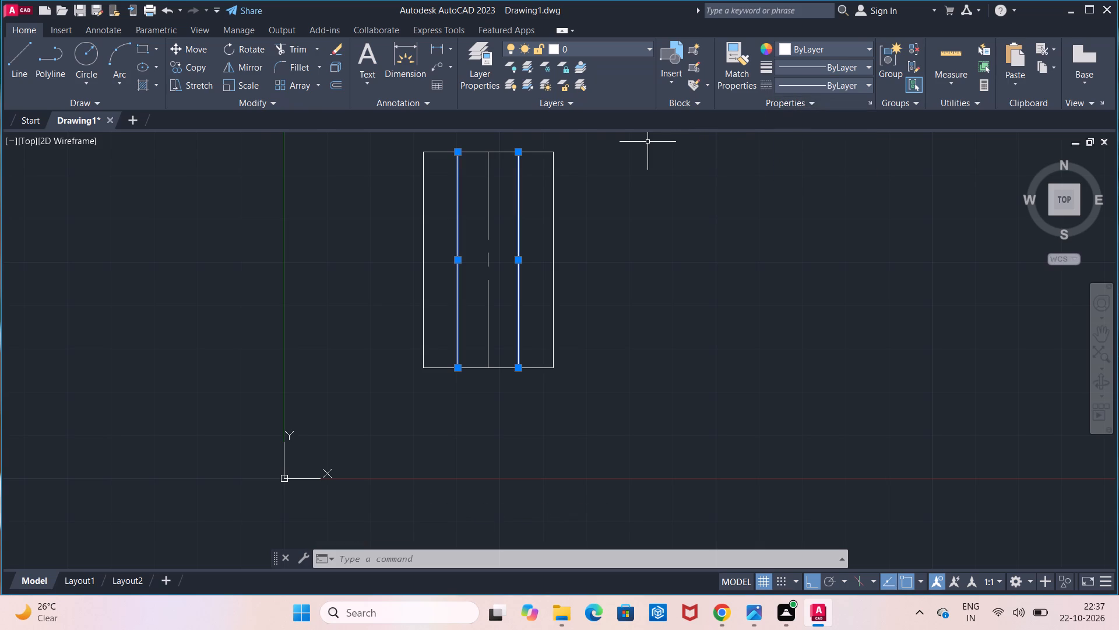
{"action": "key", "text": "Escape"}
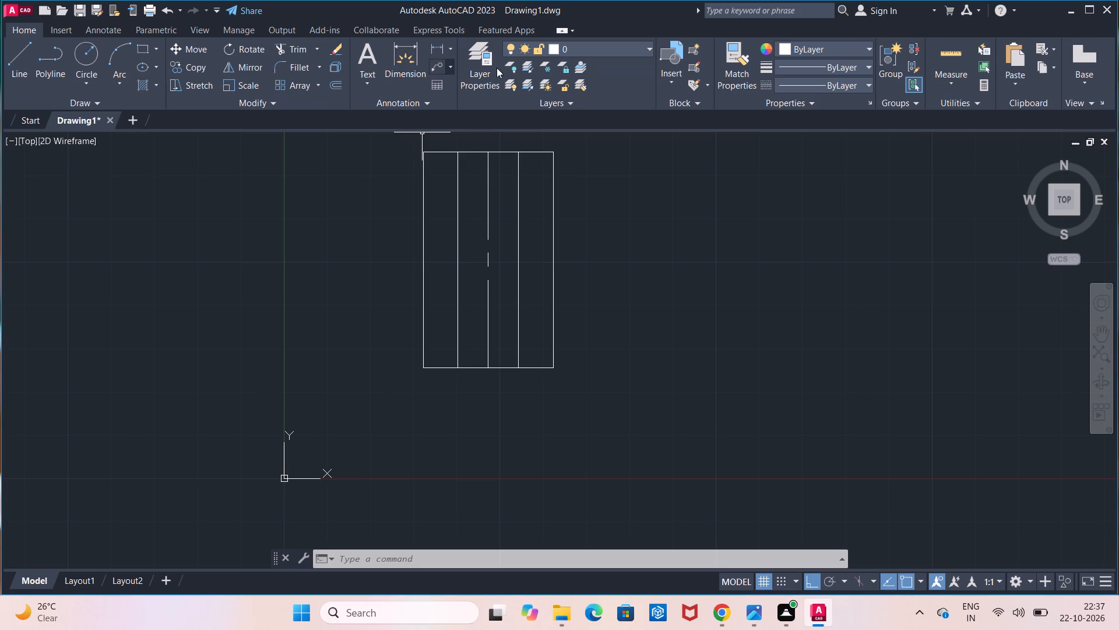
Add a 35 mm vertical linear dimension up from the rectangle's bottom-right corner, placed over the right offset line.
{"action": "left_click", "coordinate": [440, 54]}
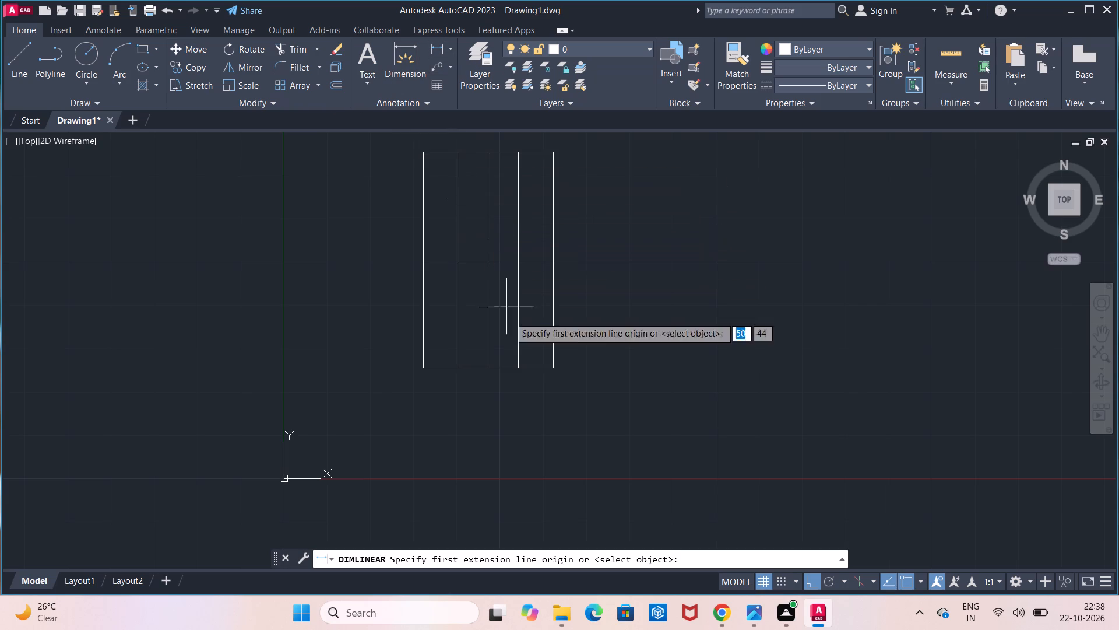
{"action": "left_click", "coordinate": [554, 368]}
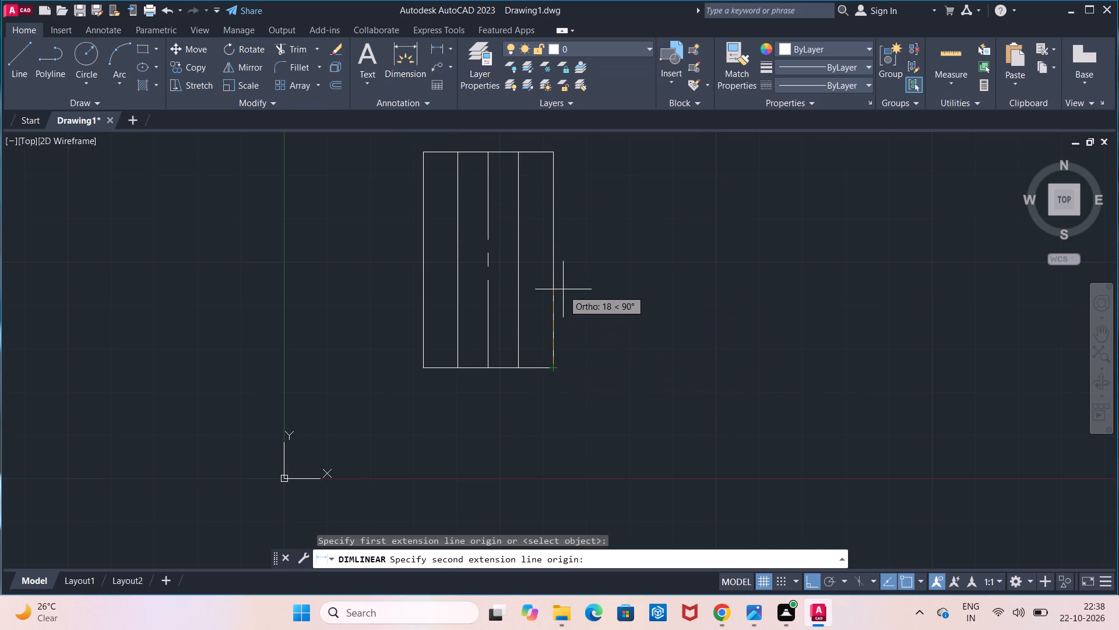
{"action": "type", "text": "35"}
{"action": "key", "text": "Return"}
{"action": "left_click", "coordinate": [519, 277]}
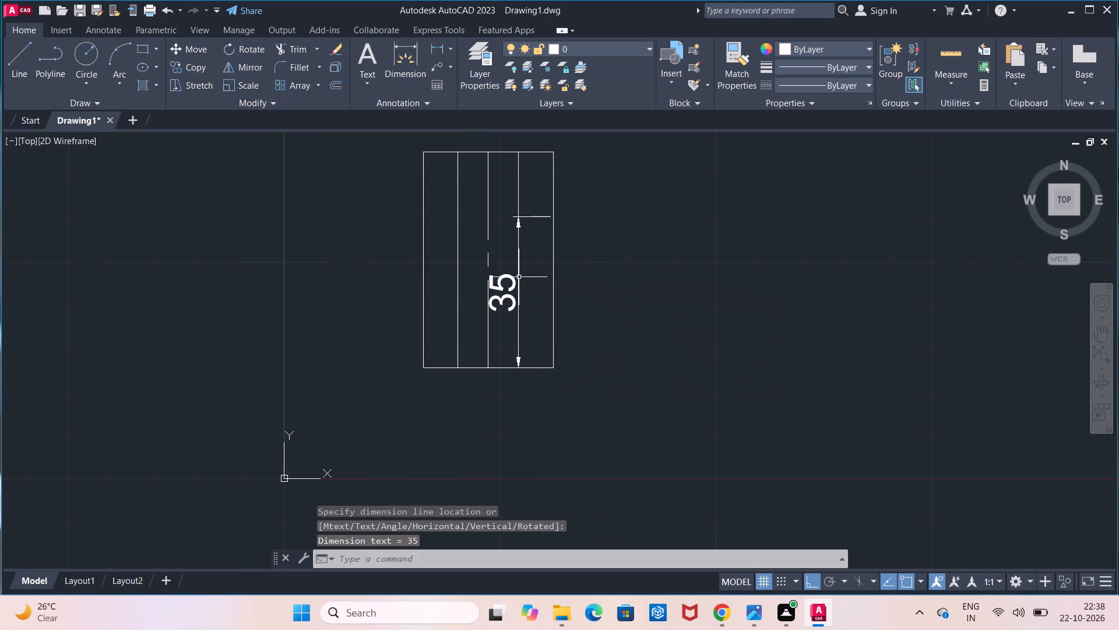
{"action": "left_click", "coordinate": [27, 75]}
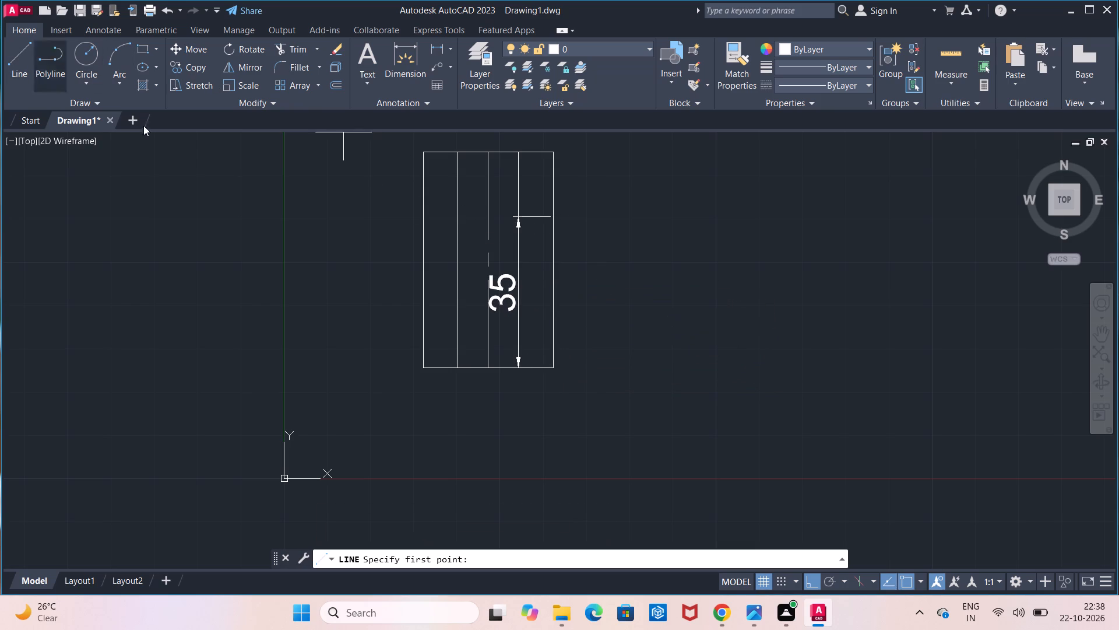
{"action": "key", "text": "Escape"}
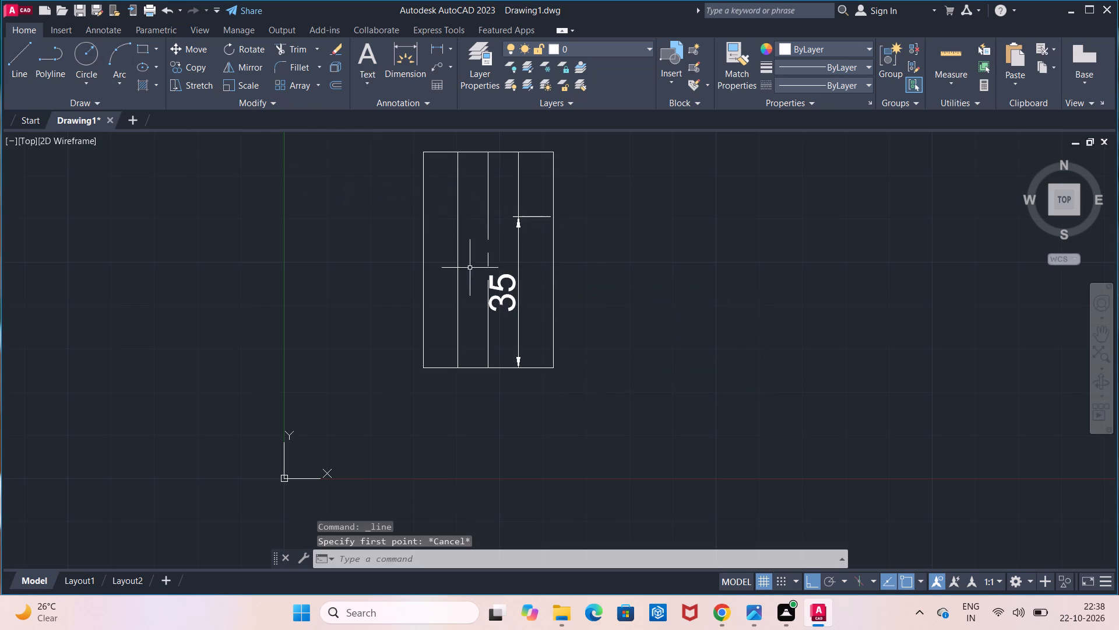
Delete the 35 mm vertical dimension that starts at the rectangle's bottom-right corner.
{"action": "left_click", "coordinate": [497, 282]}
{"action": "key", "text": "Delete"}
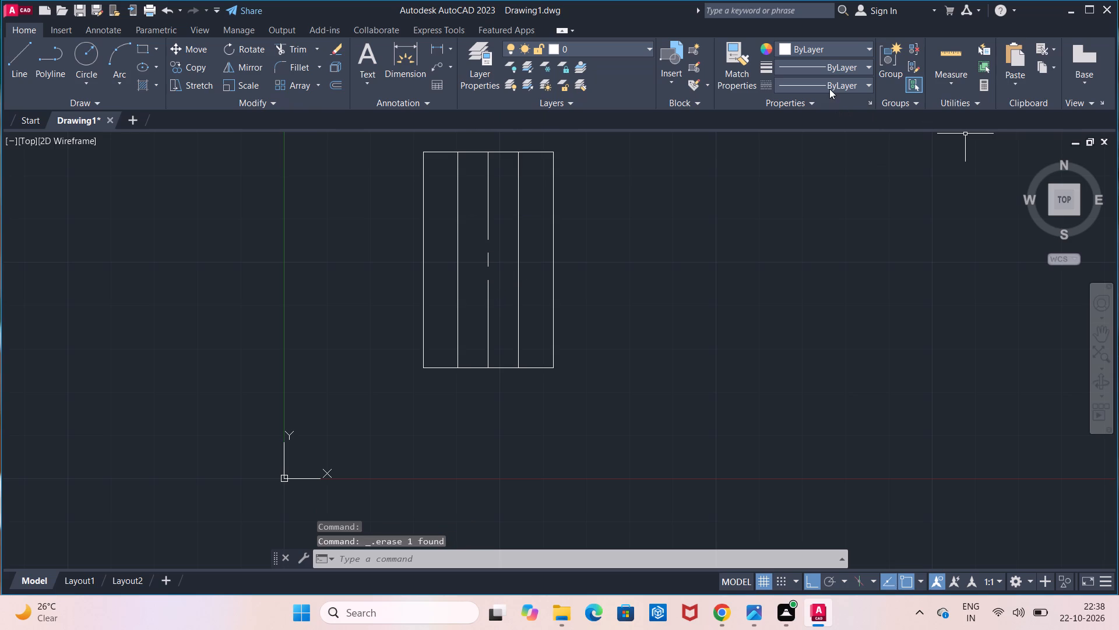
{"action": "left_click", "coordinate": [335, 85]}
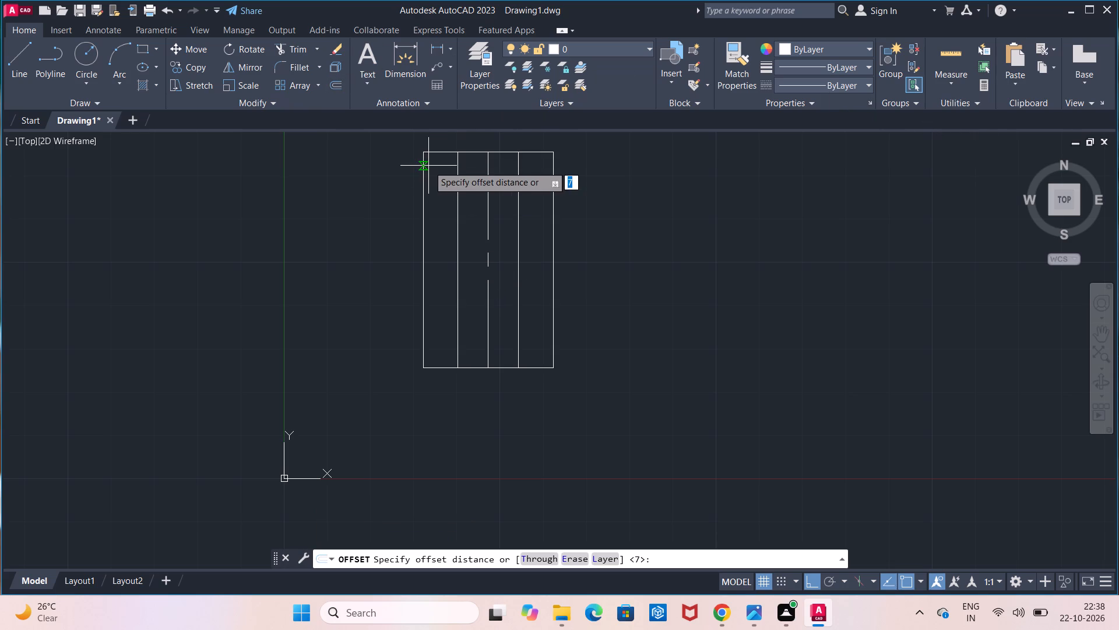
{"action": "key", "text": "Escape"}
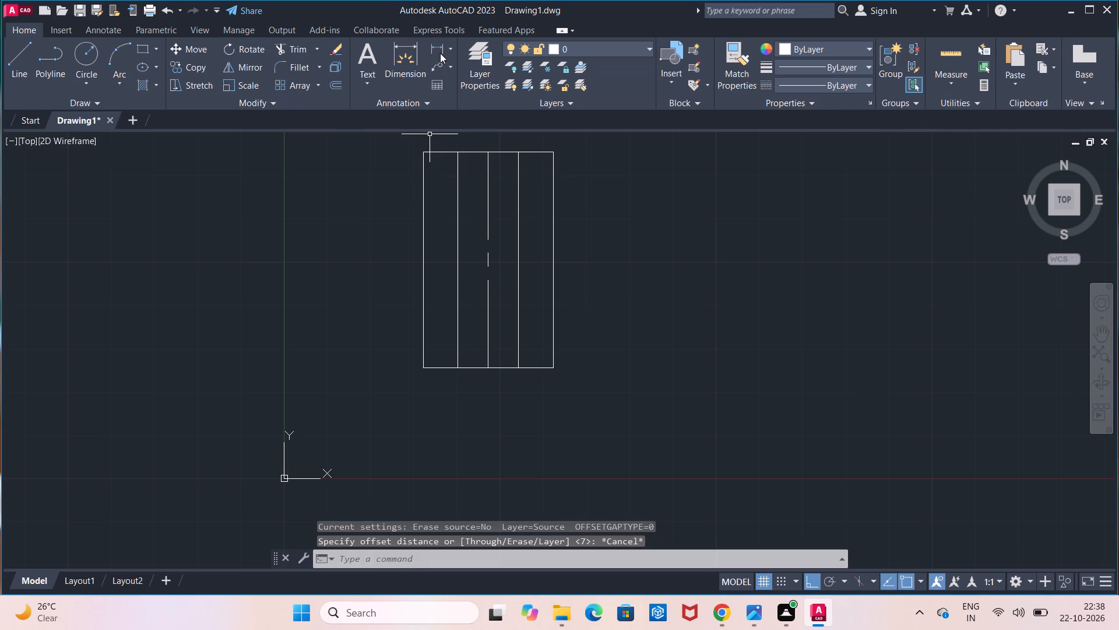
Add a 35 mm vertical linear dimension up from the centre line's bottom end, placed between the rectangle's left edge and the left offset line.
{"action": "left_click", "coordinate": [442, 46]}
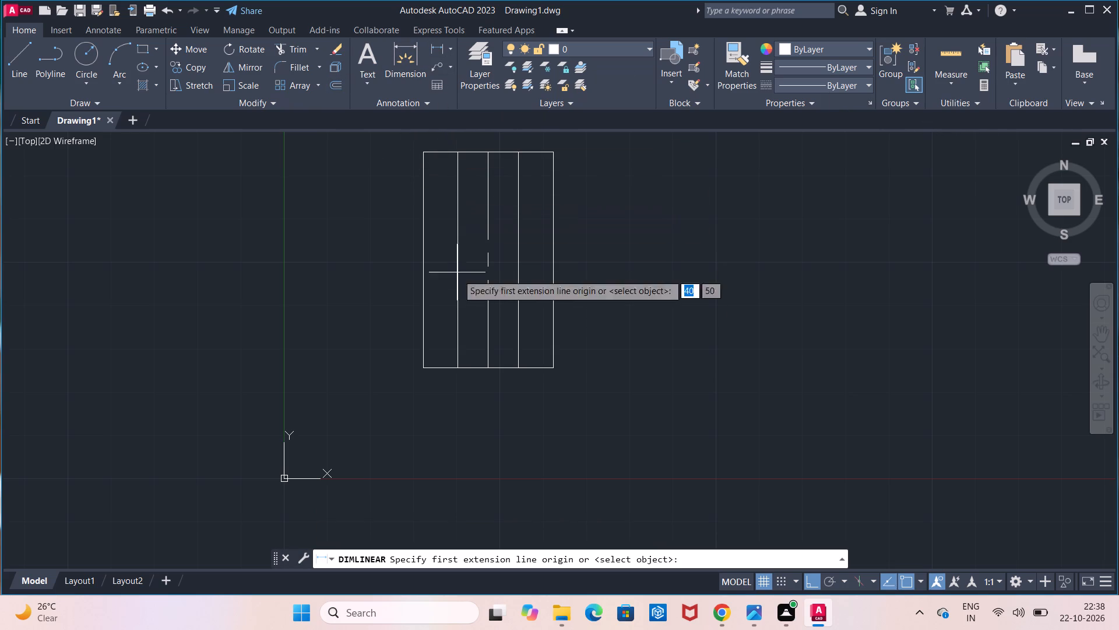
{"action": "left_click", "coordinate": [487, 364]}
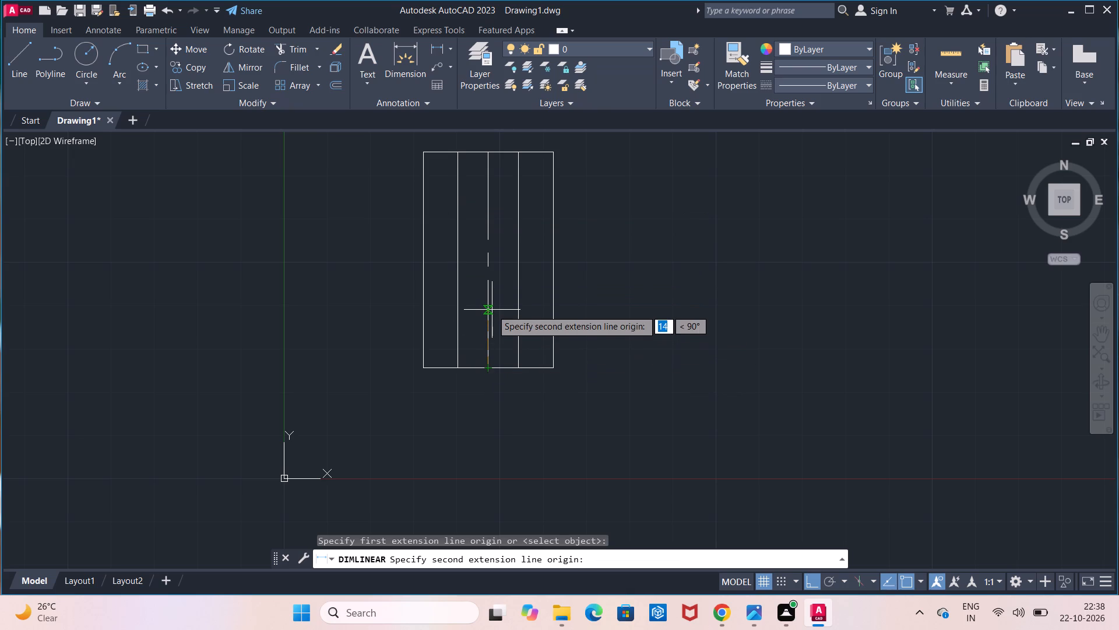
{"action": "type", "text": "35"}
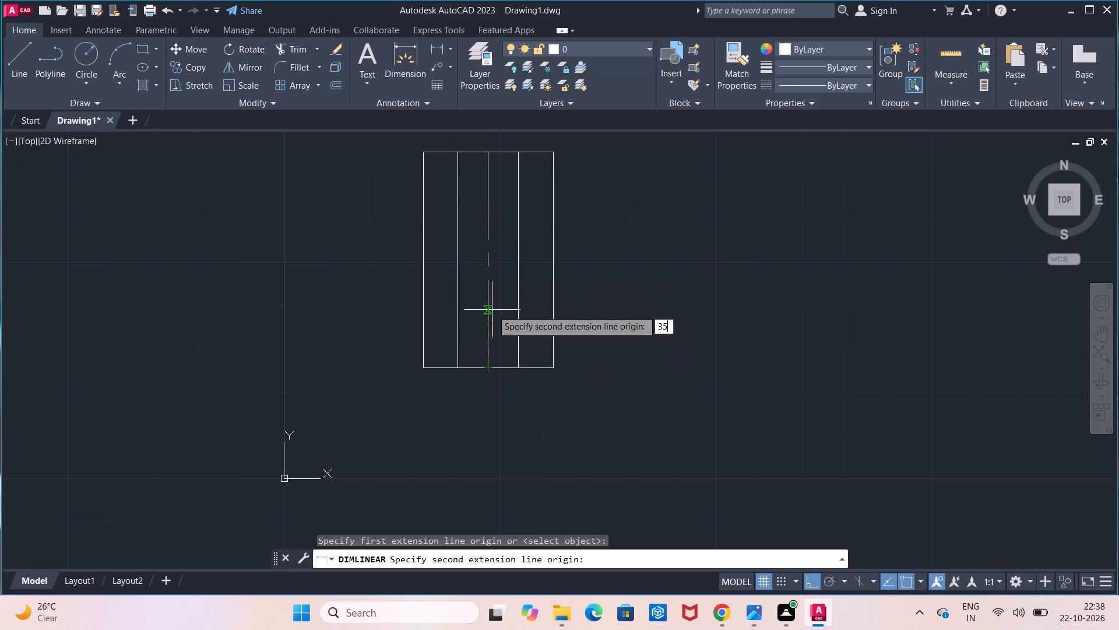
{"action": "key", "text": "Return"}
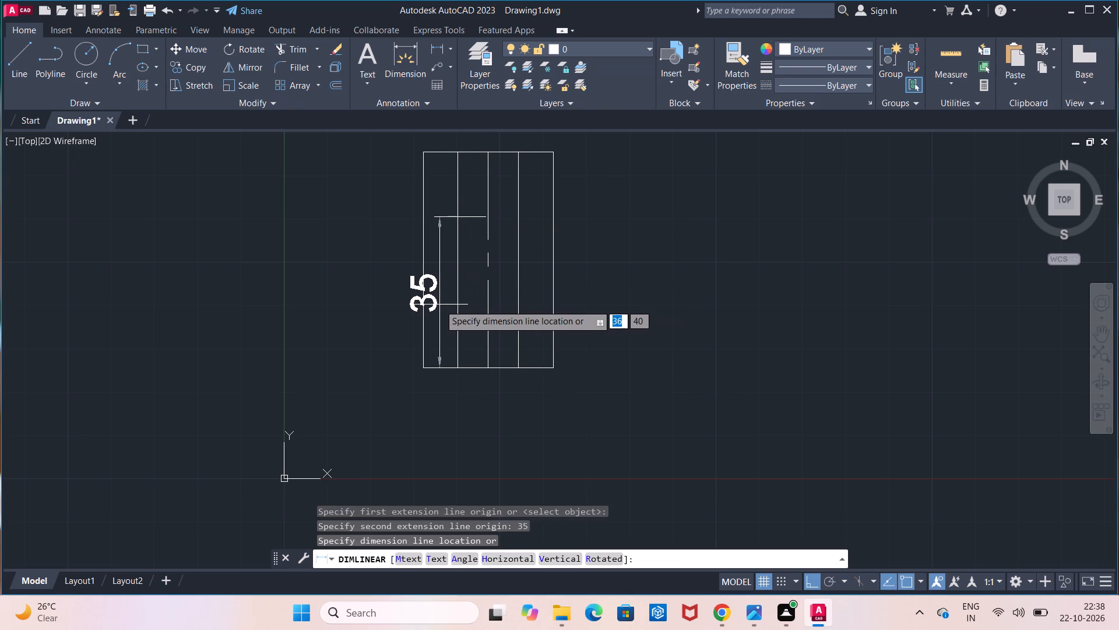
{"action": "left_click", "coordinate": [439, 304]}
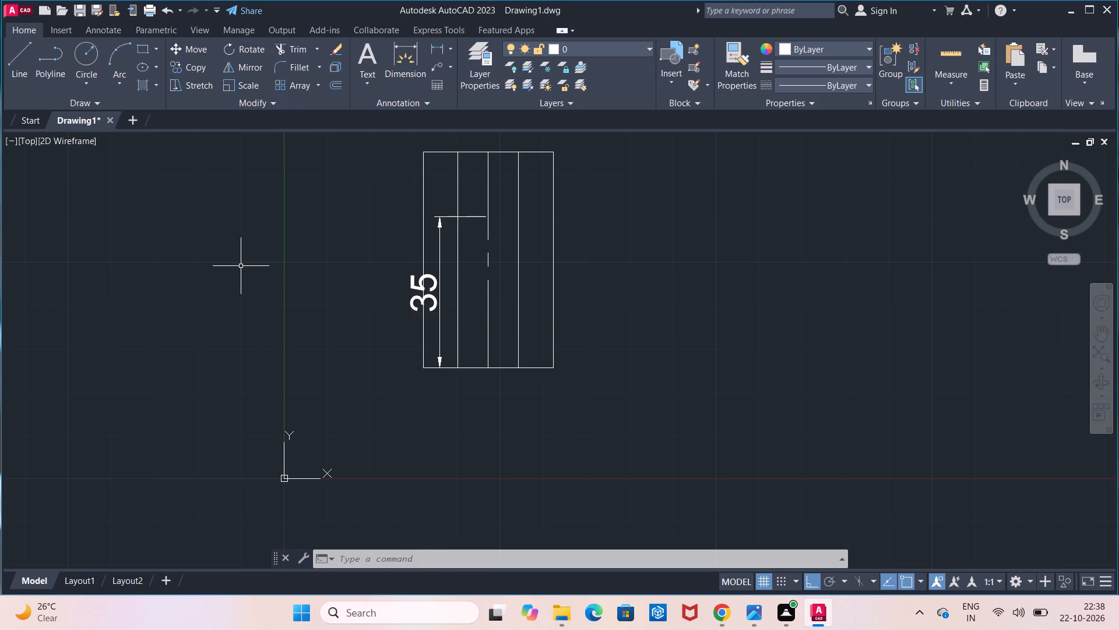
Draw a 105 mm horizontal line to the right from the centre line, level with the top of the 35 mm dimension.
{"action": "left_click", "coordinate": [6, 50]}
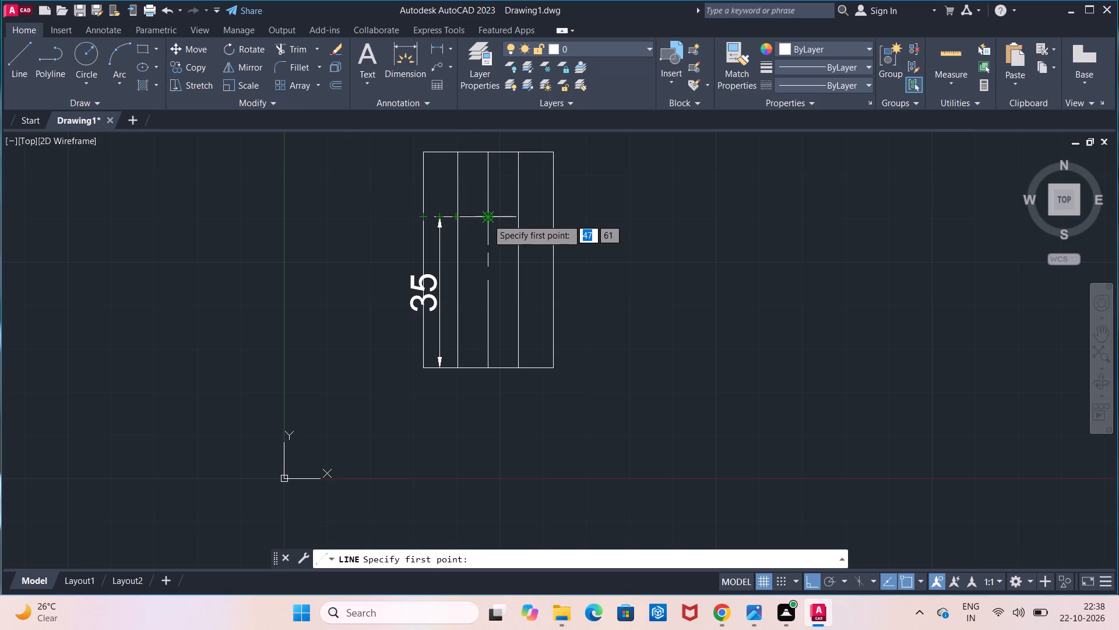
{"action": "left_click", "coordinate": [487, 219]}
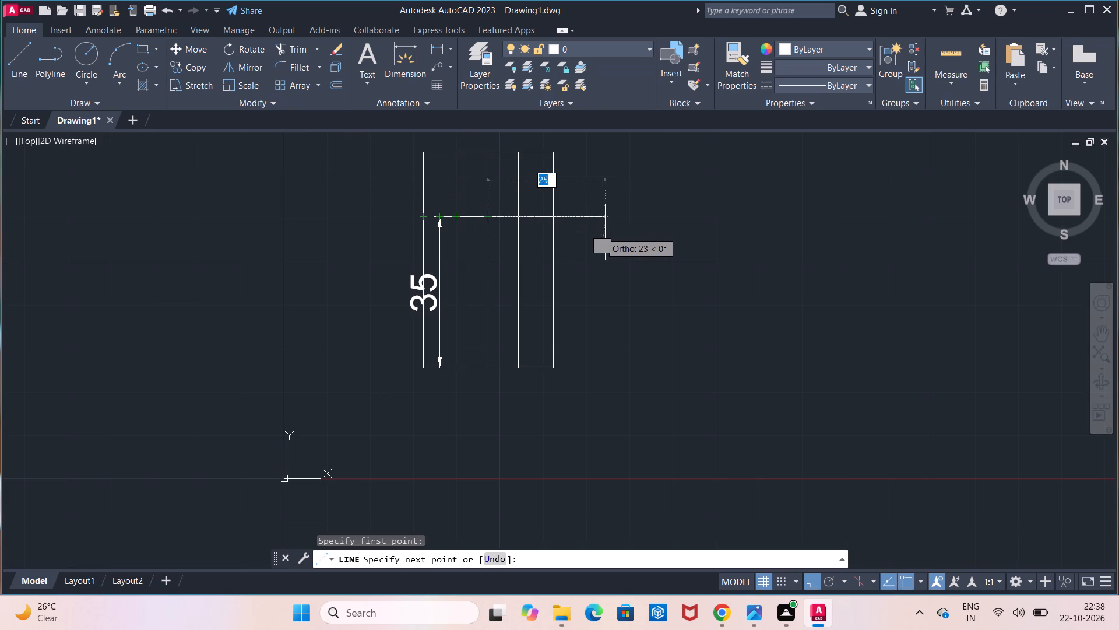
{"action": "type", "text": "10"}
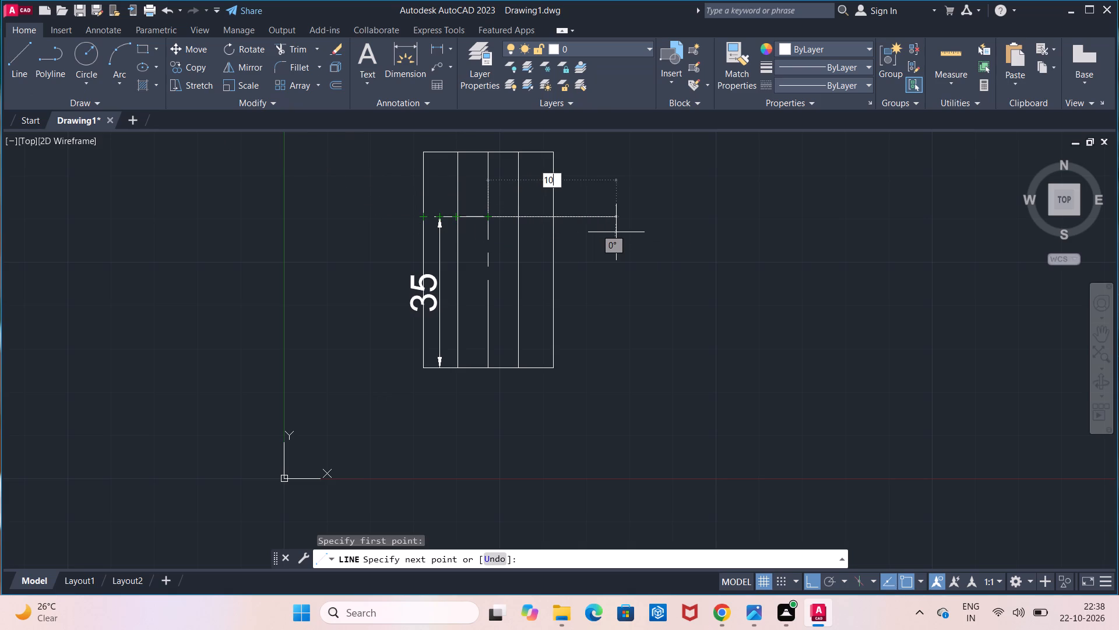
{"action": "key", "text": "5"}
{"action": "key", "text": "Return"}
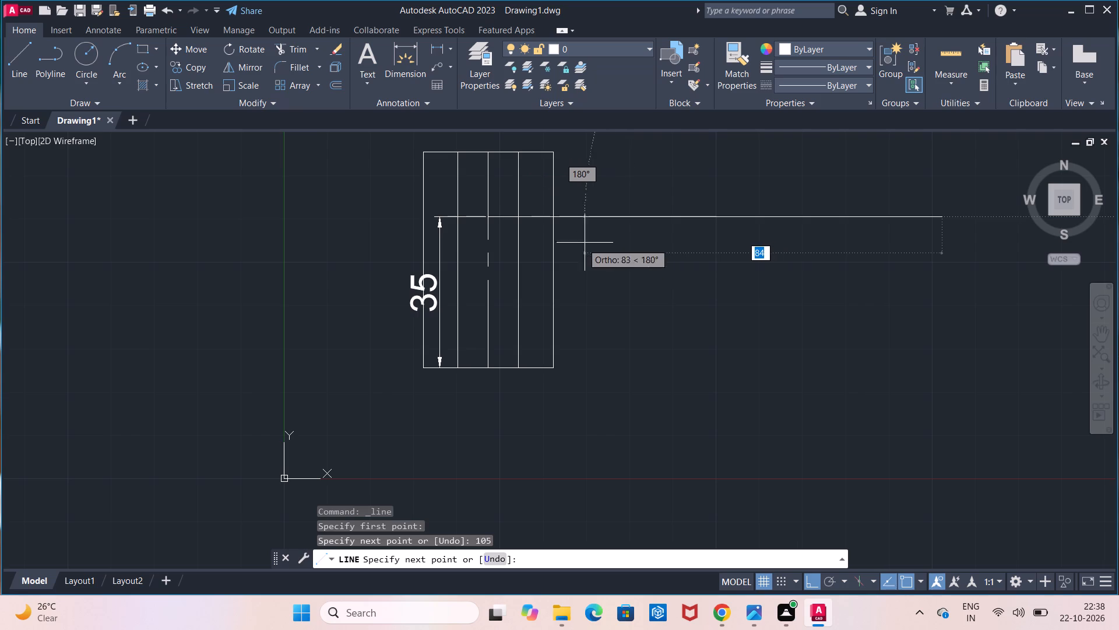
{"action": "key", "text": "Escape"}
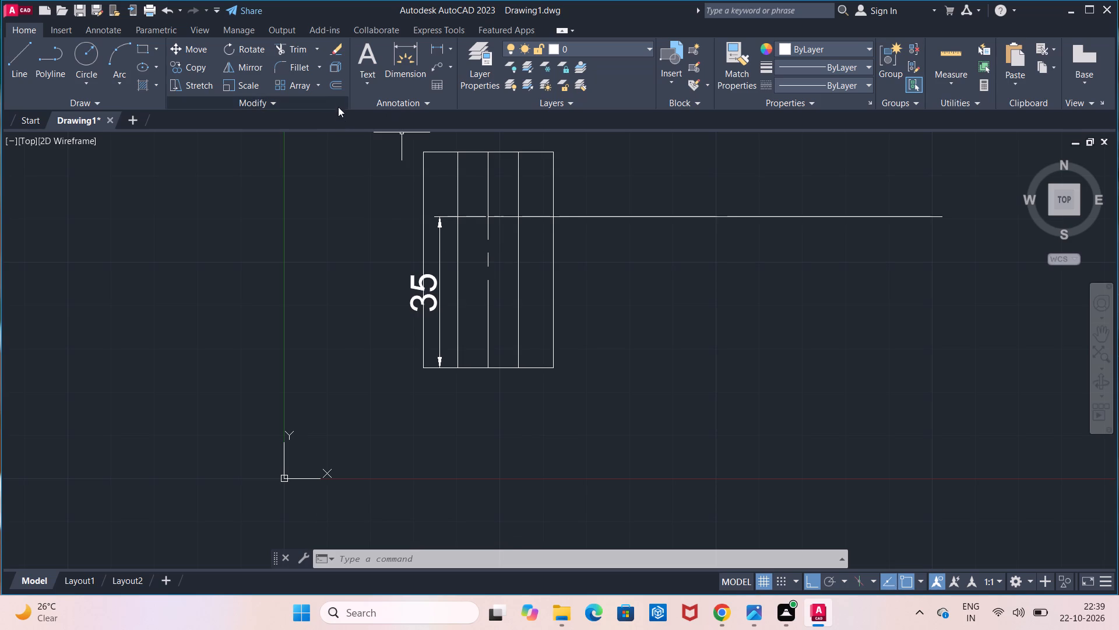
Delete the 35 mm reference dimension.
{"action": "left_click", "coordinate": [410, 286]}
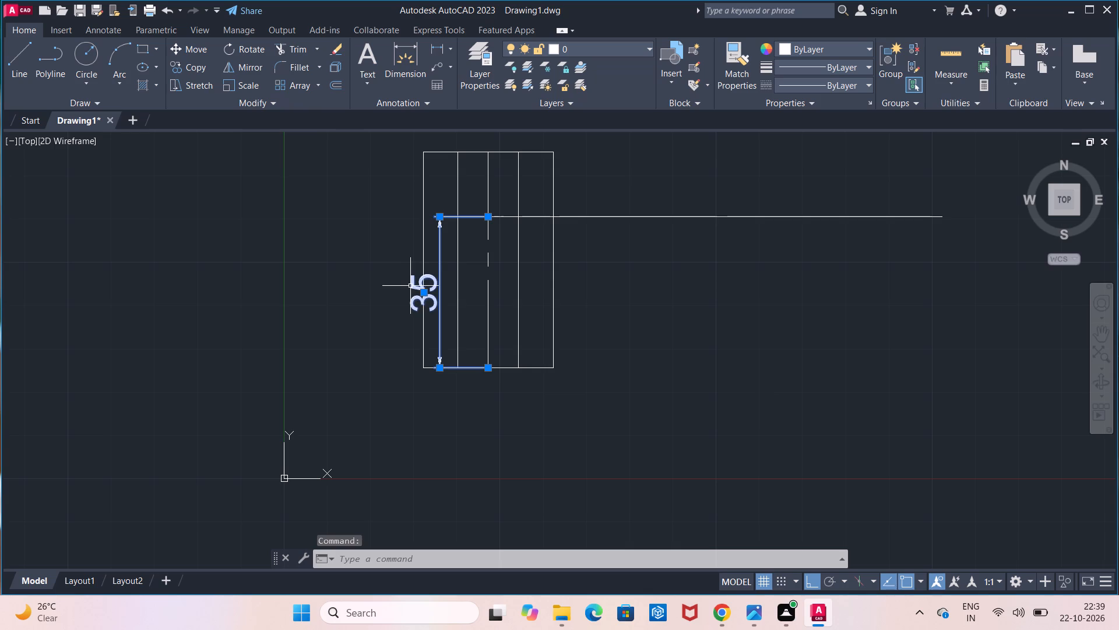
{"action": "key", "text": "Delete"}
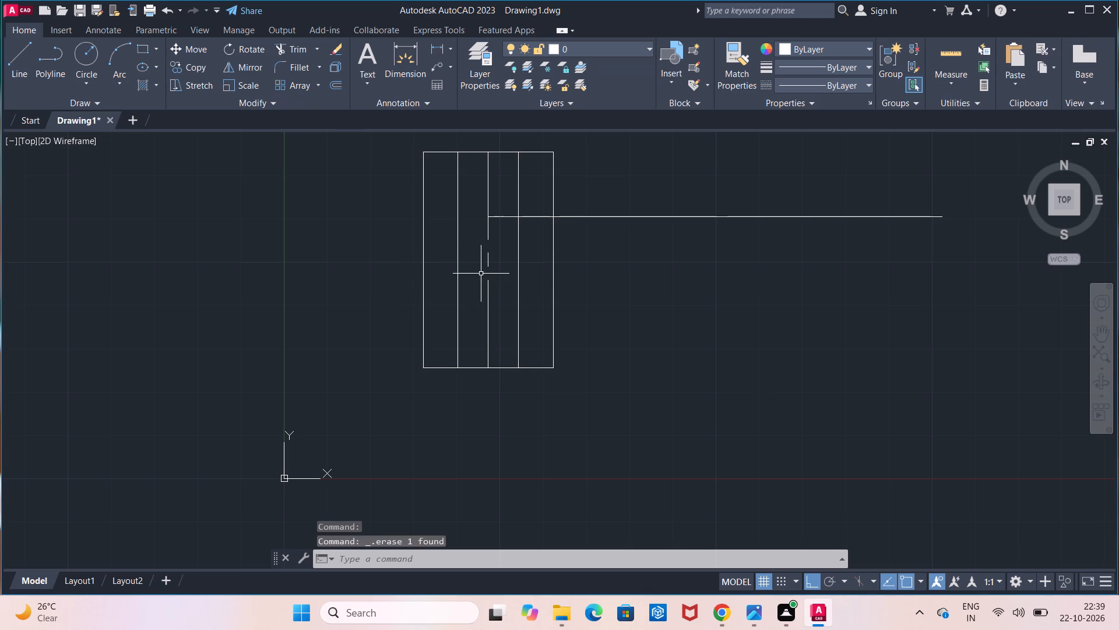
Offset the long horizontal line 10 mm downward.
{"action": "left_click", "coordinate": [341, 90]}
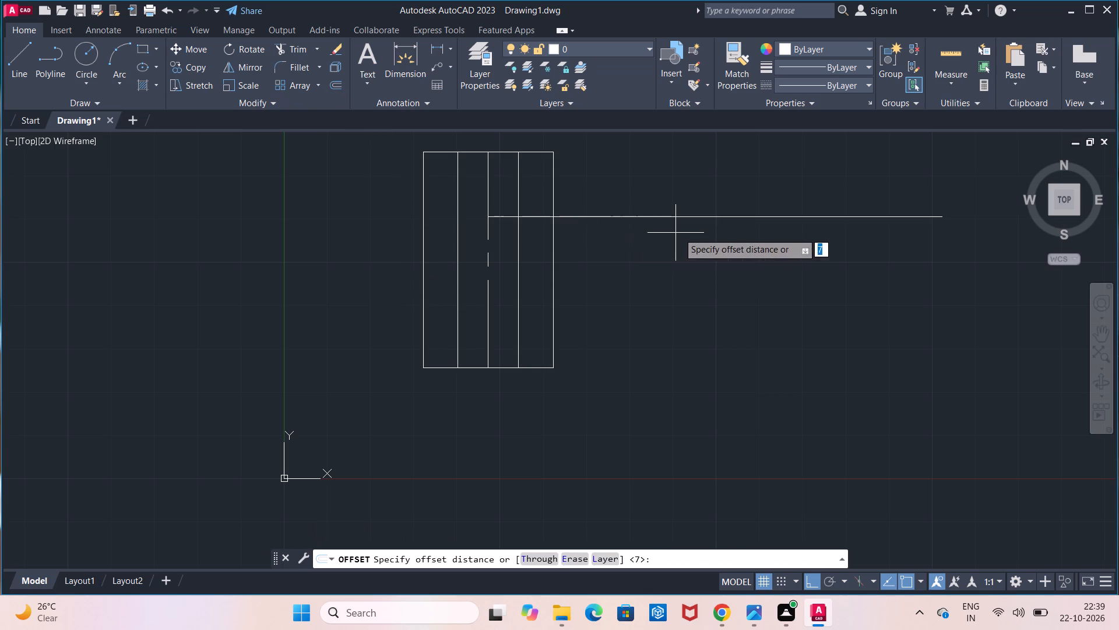
{"action": "left_click", "coordinate": [715, 219]}
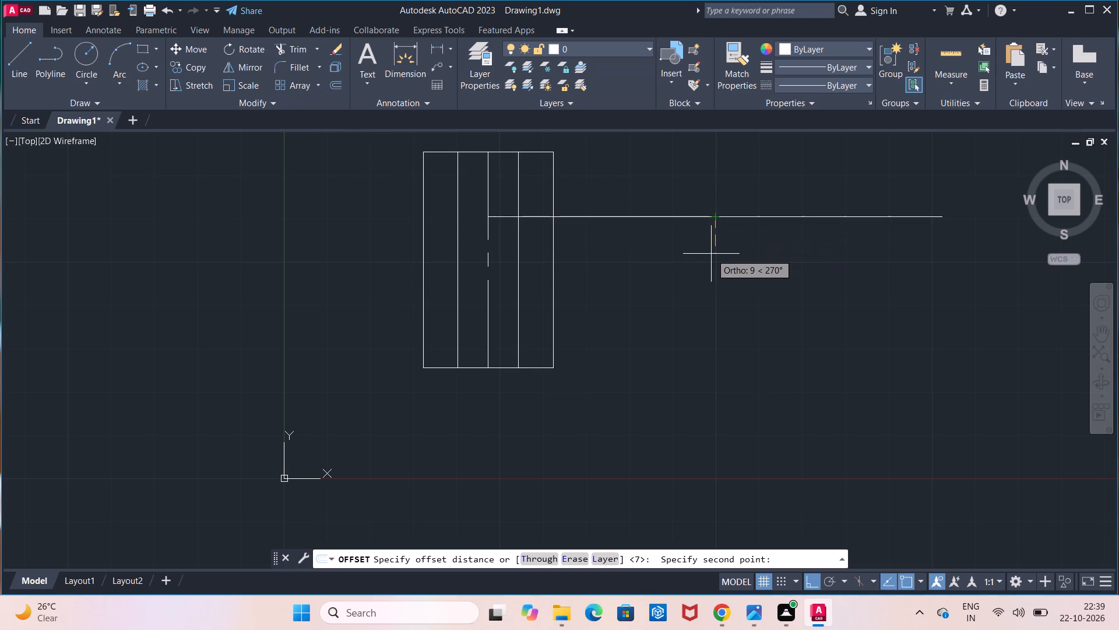
{"action": "type", "text": "10"}
{"action": "key", "text": "Return"}
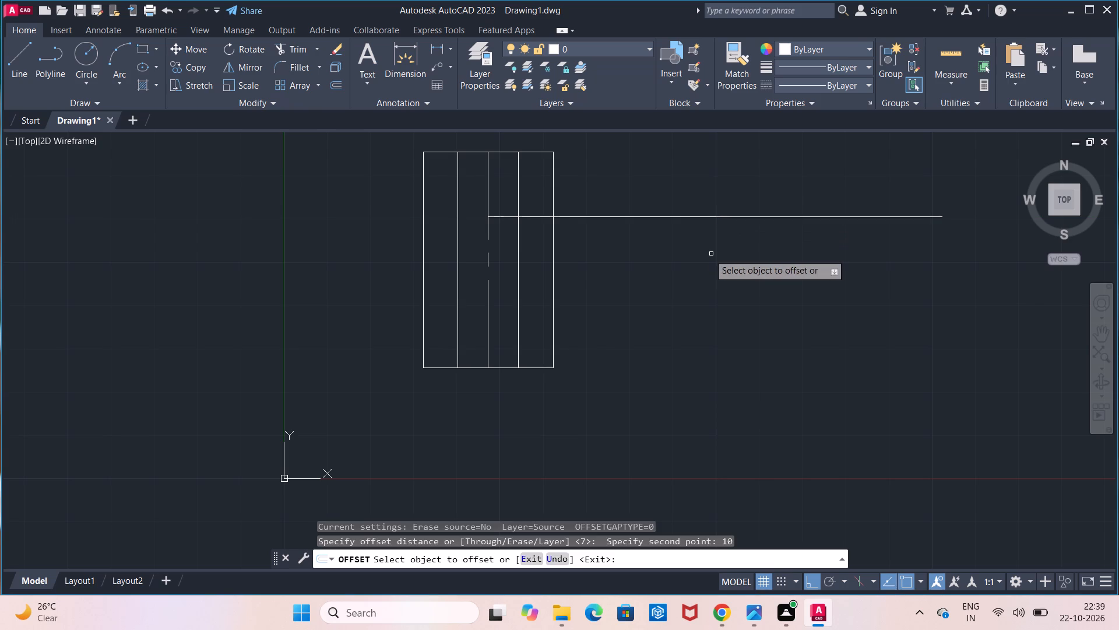
{"action": "left_click", "coordinate": [716, 218]}
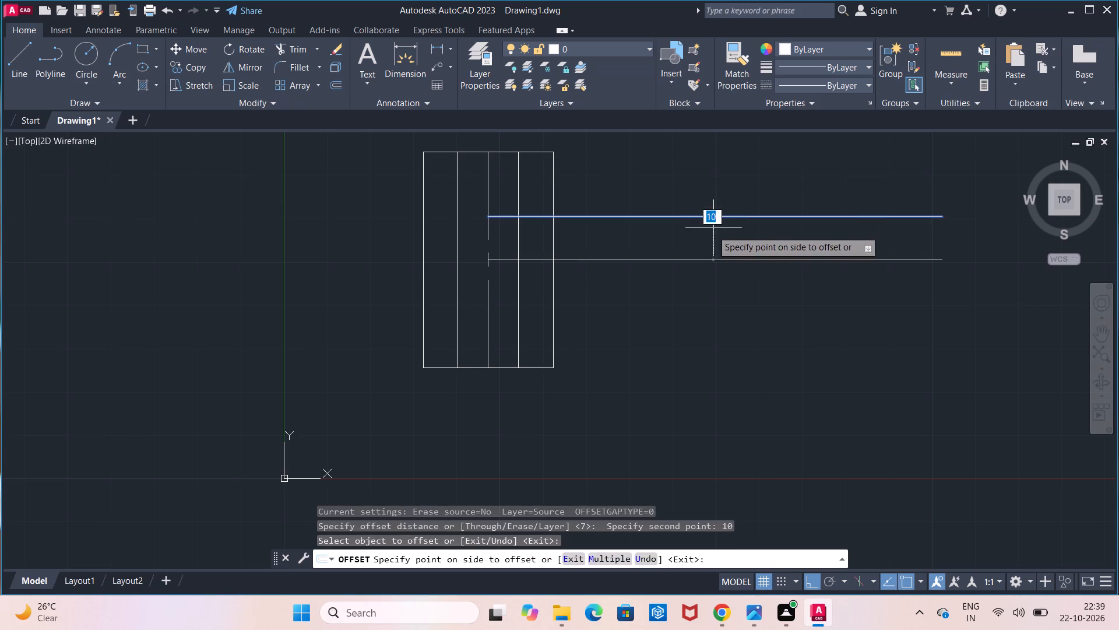
{"action": "left_click", "coordinate": [712, 232]}
{"action": "key", "text": "Escape"}
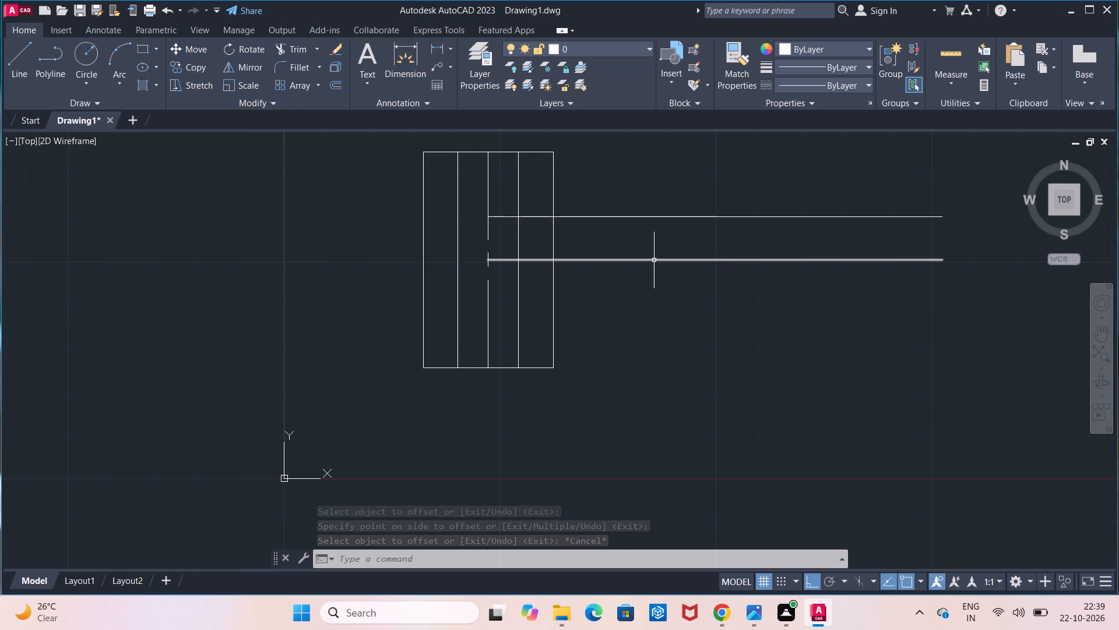
Trim both arm lines back to the rectangle's right edge and remove the part of that edge between them.
{"action": "left_click", "coordinate": [307, 54]}
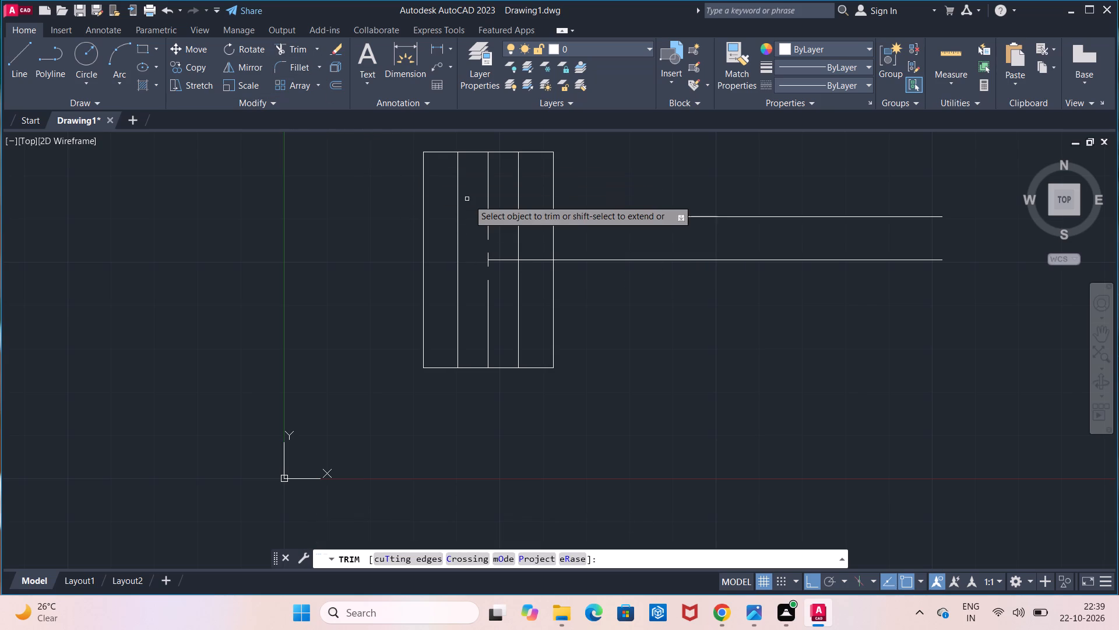
{"action": "left_click", "coordinate": [499, 215]}
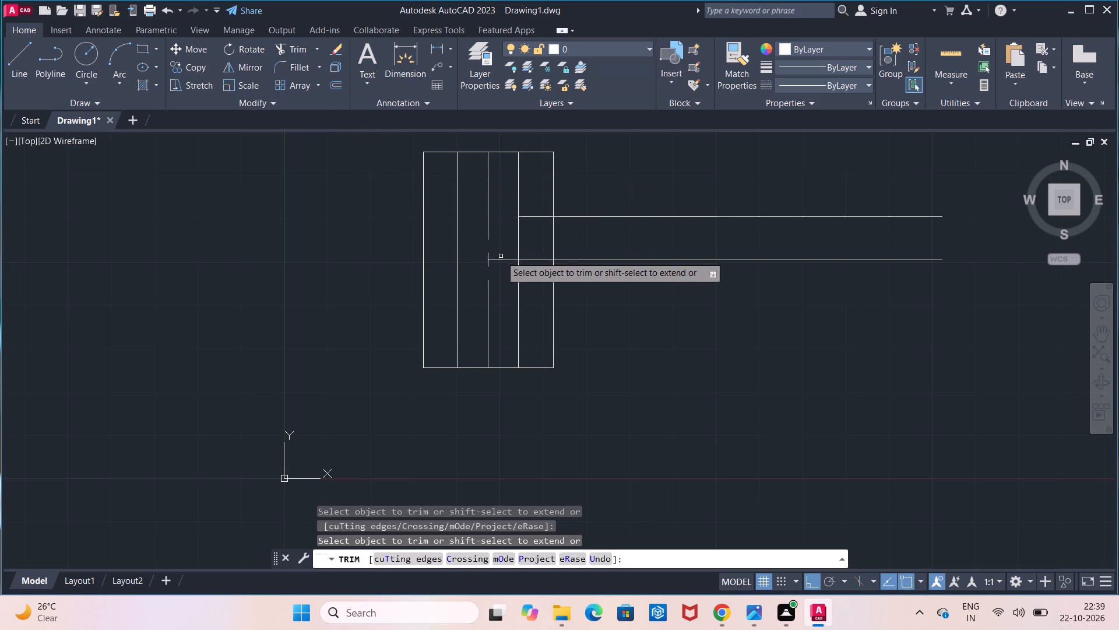
{"action": "left_click", "coordinate": [507, 261]}
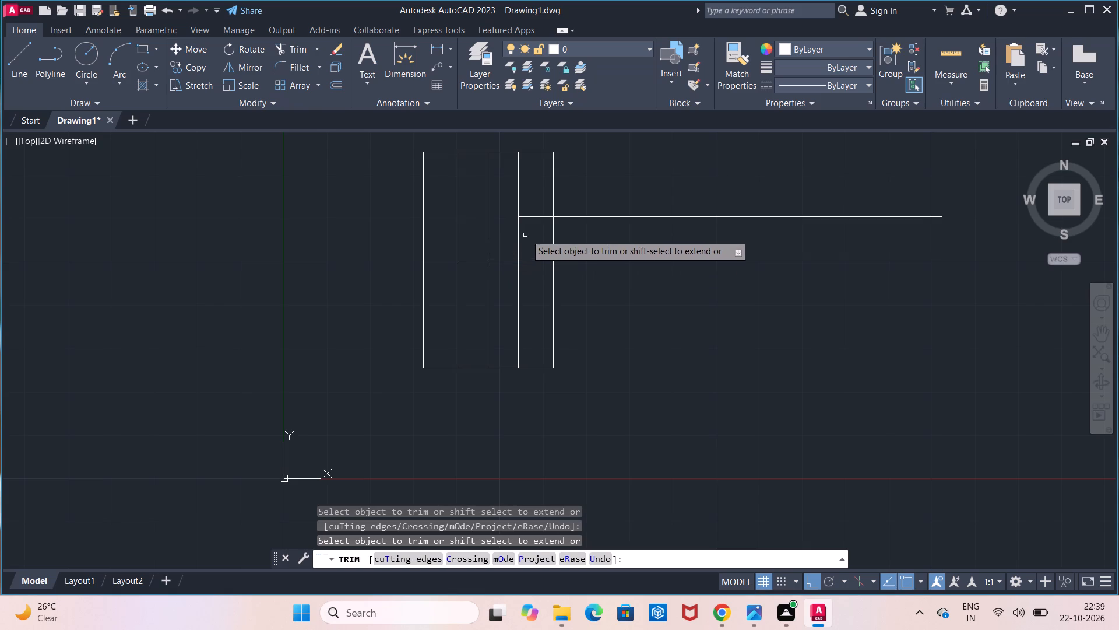
{"action": "left_click", "coordinate": [535, 218]}
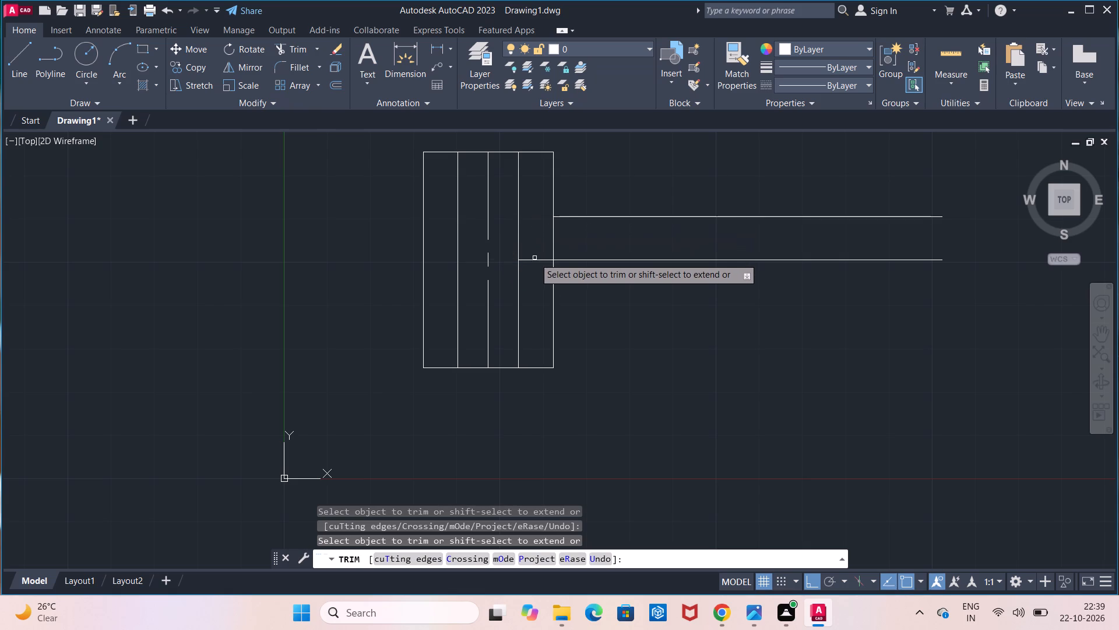
{"action": "left_click", "coordinate": [534, 259]}
{"action": "left_click", "coordinate": [552, 250]}
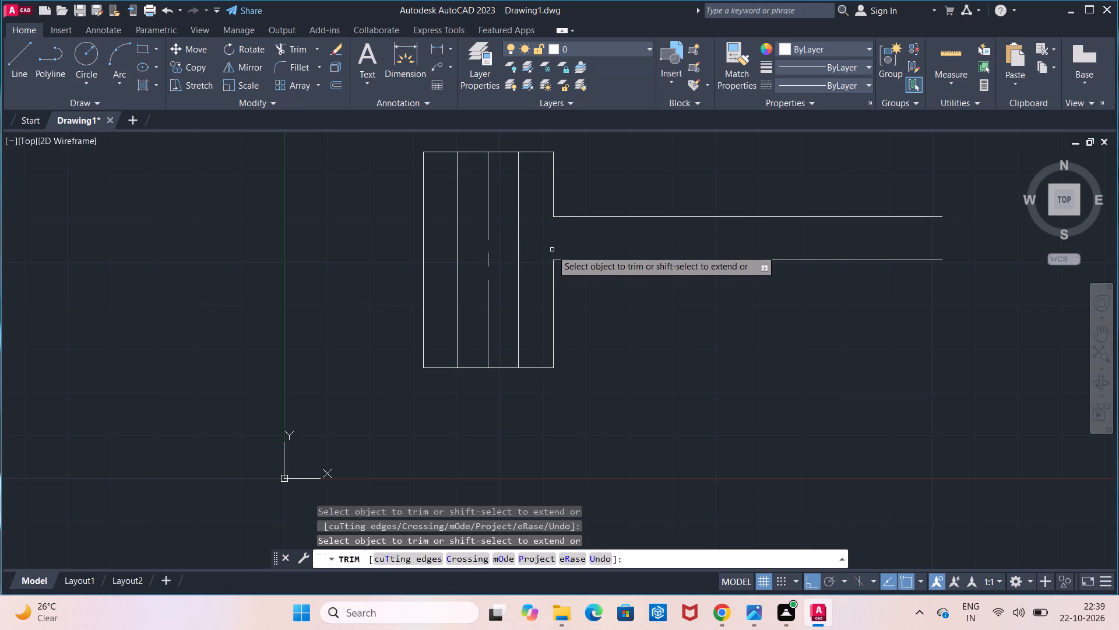
{"action": "key", "text": "Escape"}
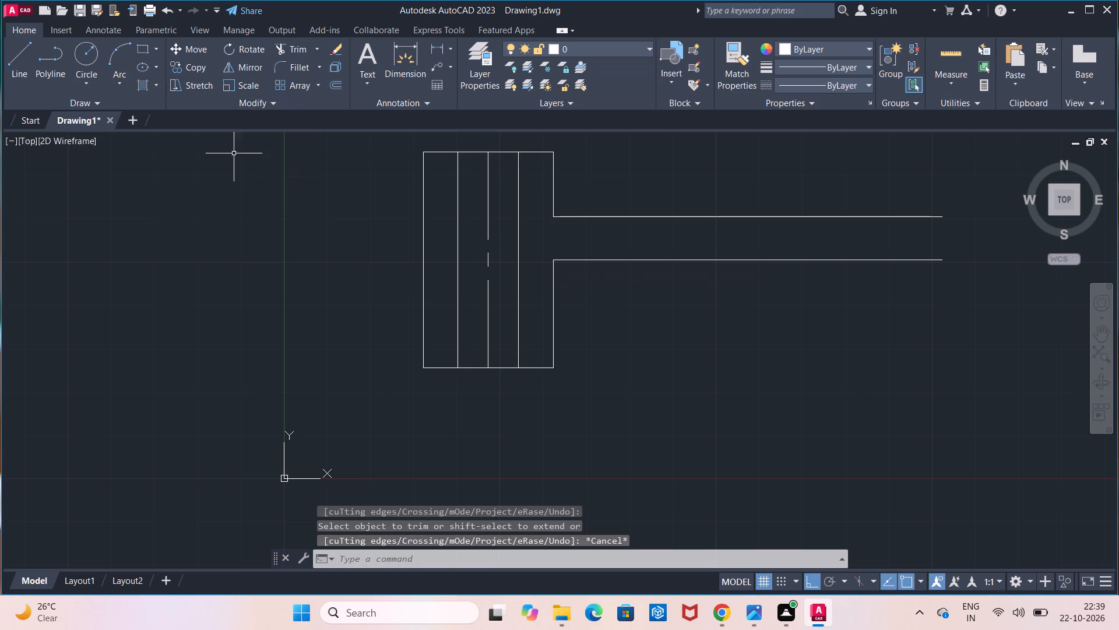
Fillet the lower and upper corners between the rectangle's right edge and the arm lines with a 1 mm radius.
{"action": "left_click", "coordinate": [300, 68]}
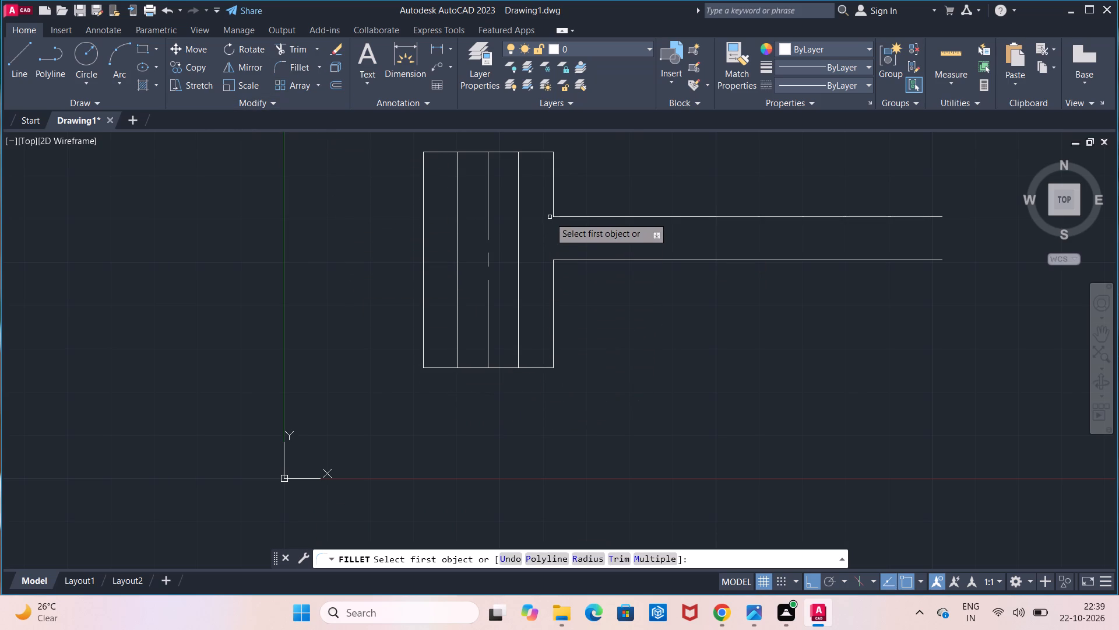
{"action": "left_click", "coordinate": [595, 560]}
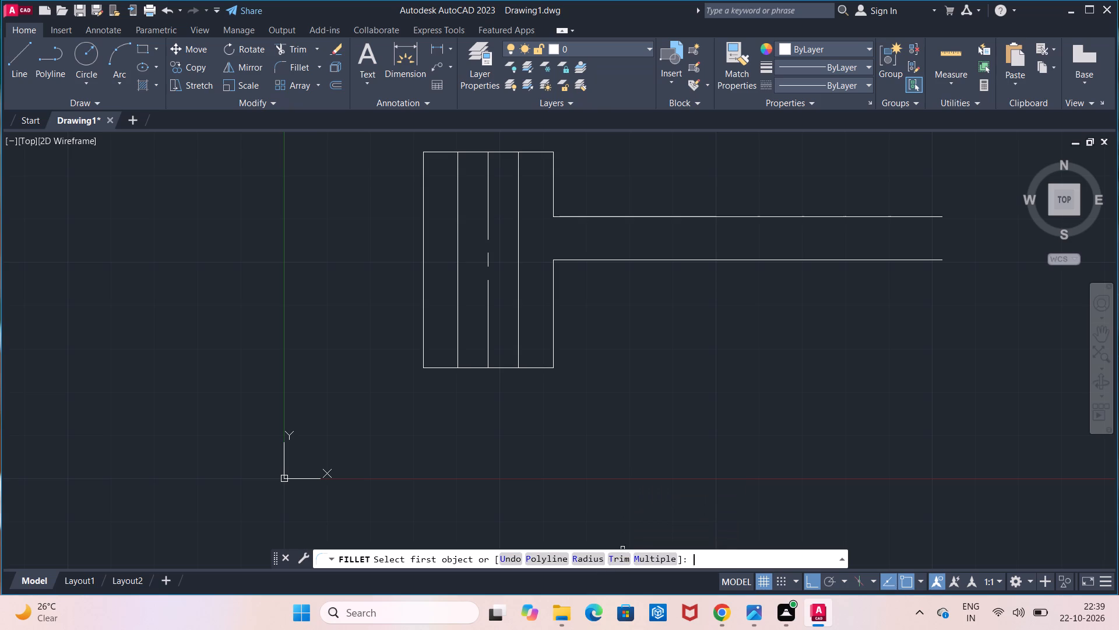
{"action": "left_click", "coordinate": [586, 561]}
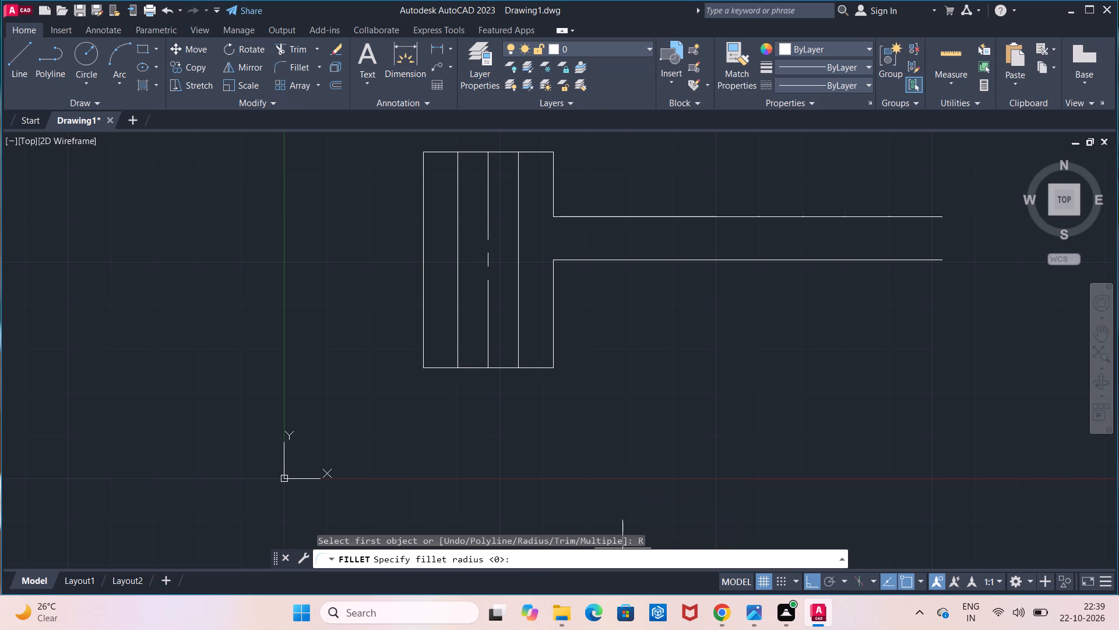
{"action": "key", "text": "1"}
{"action": "key", "text": "Return"}
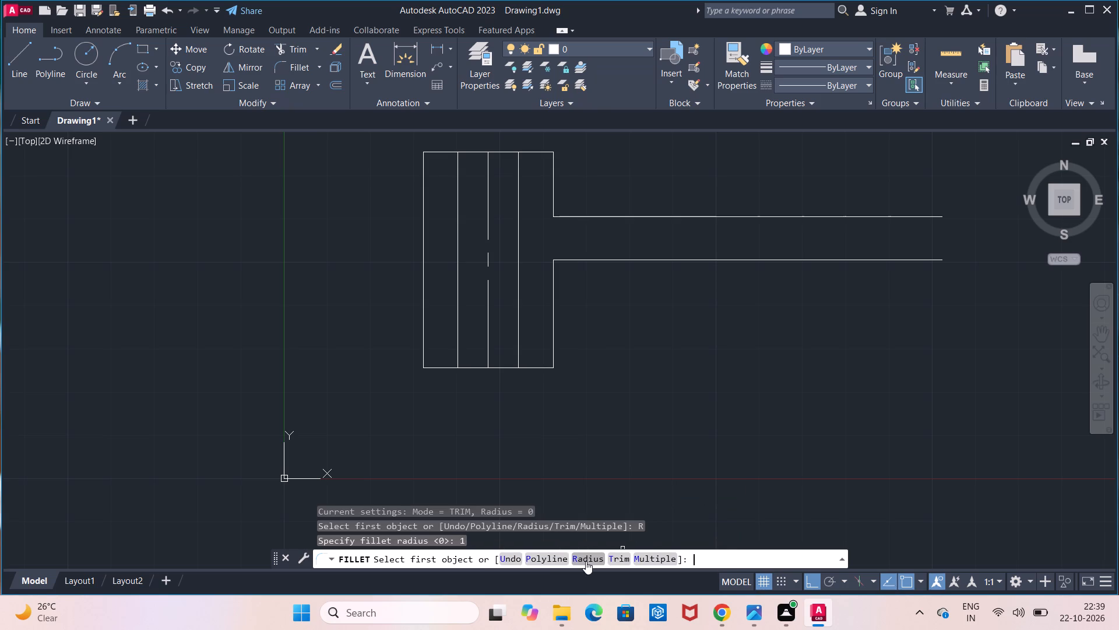
{"action": "left_click", "coordinate": [554, 309]}
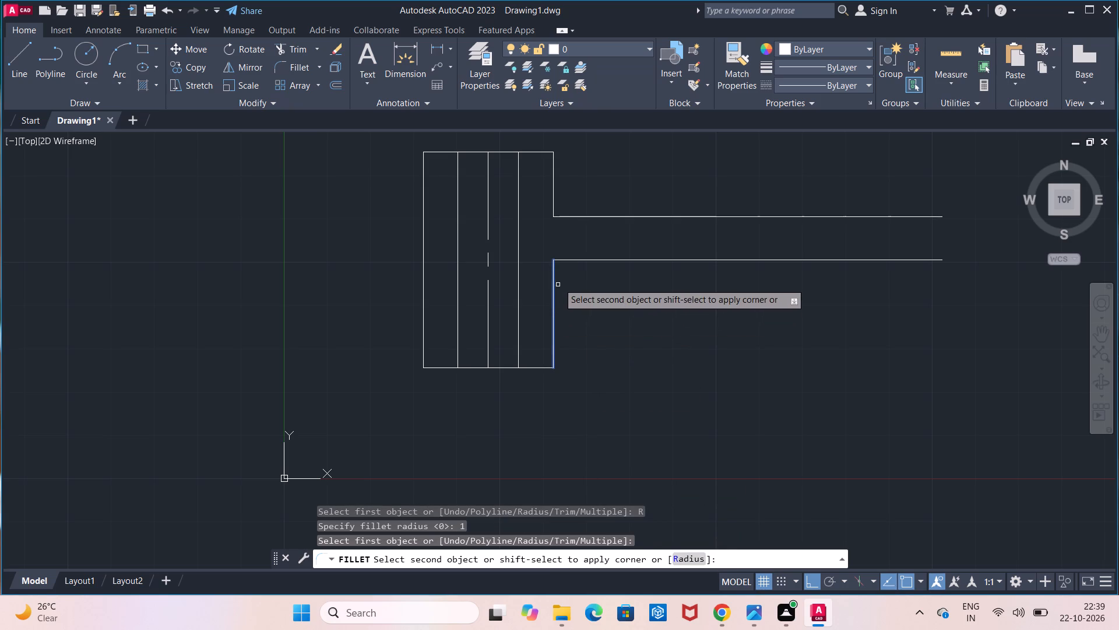
{"action": "left_click", "coordinate": [564, 262]}
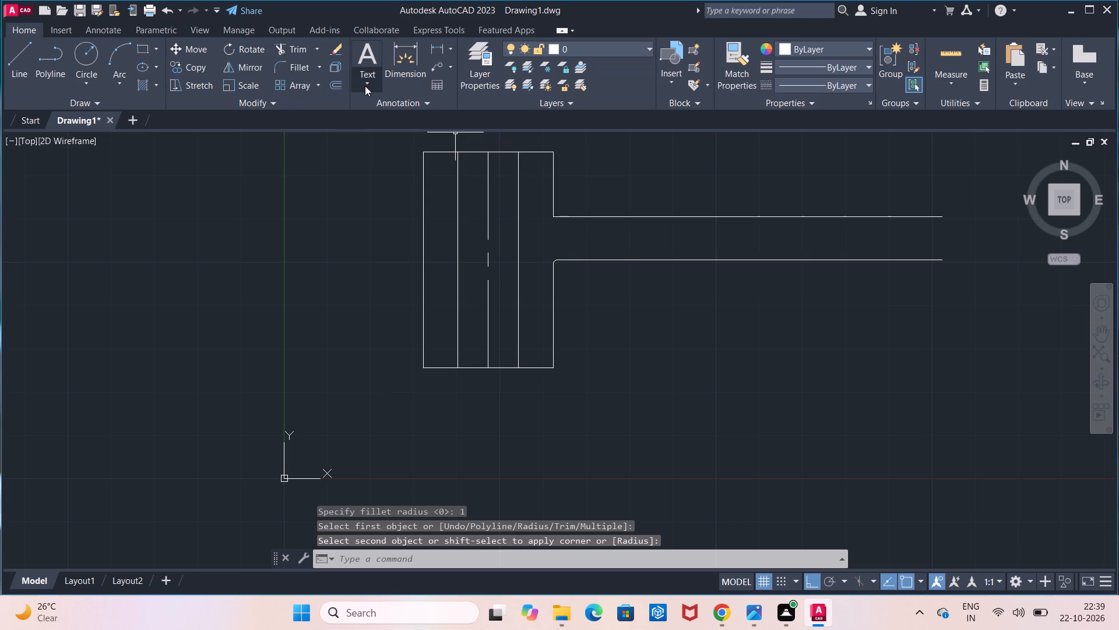
{"action": "left_click", "coordinate": [293, 72]}
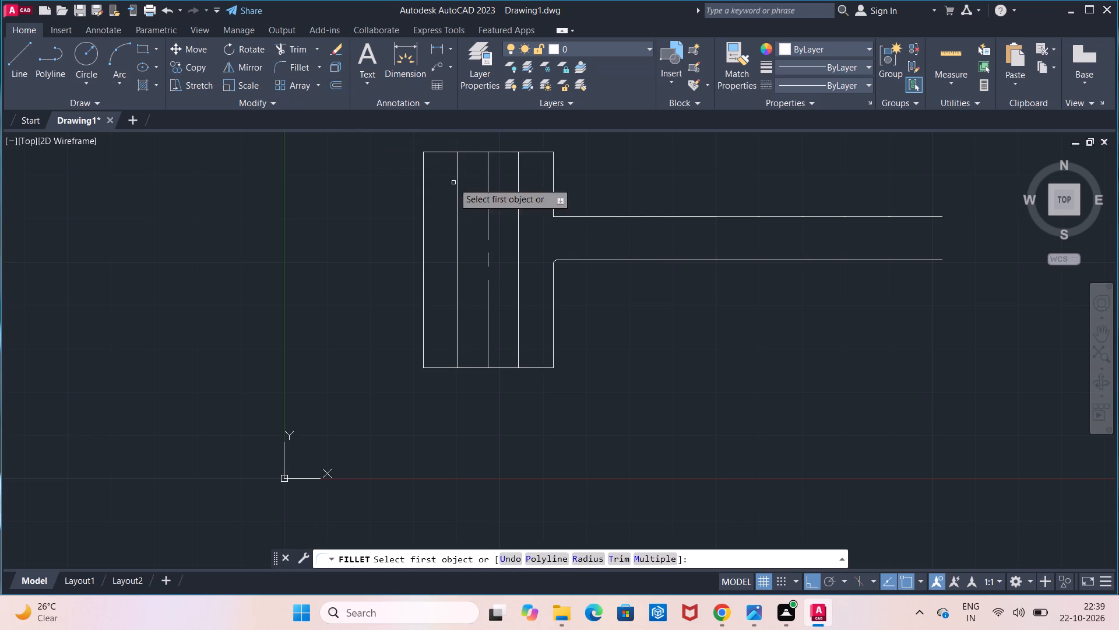
{"action": "left_click", "coordinate": [553, 206]}
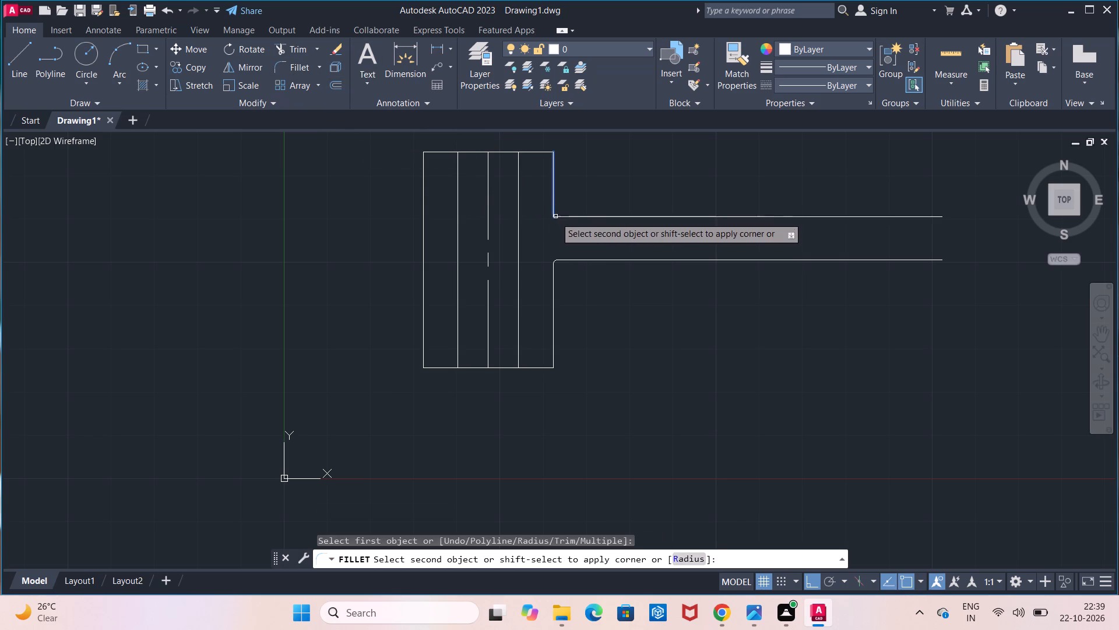
{"action": "left_click", "coordinate": [555, 218]}
{"action": "key", "text": "Escape"}
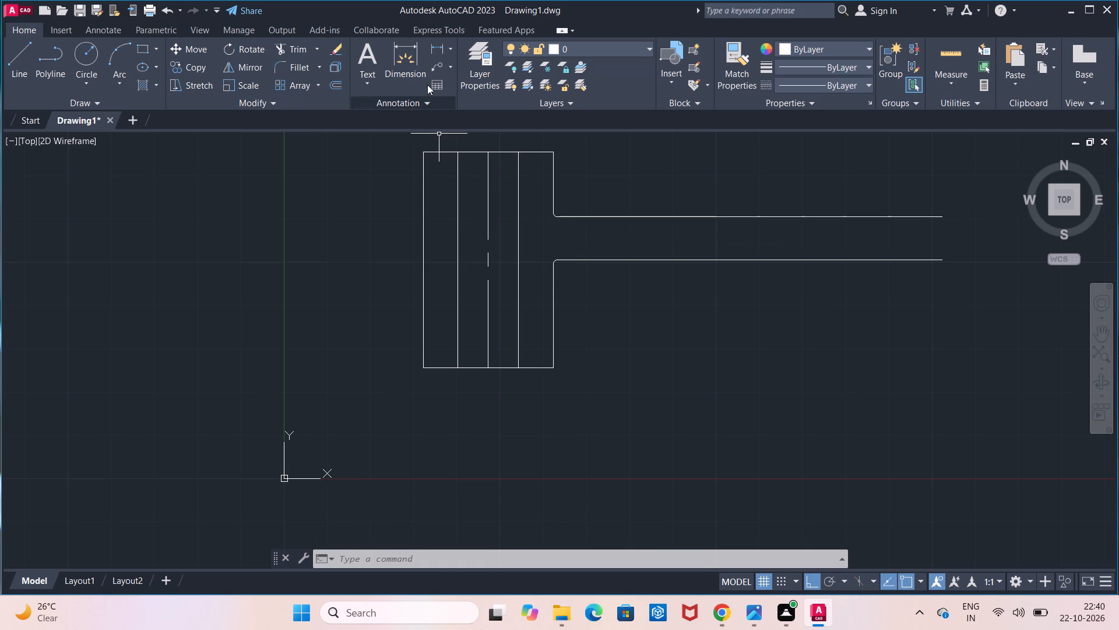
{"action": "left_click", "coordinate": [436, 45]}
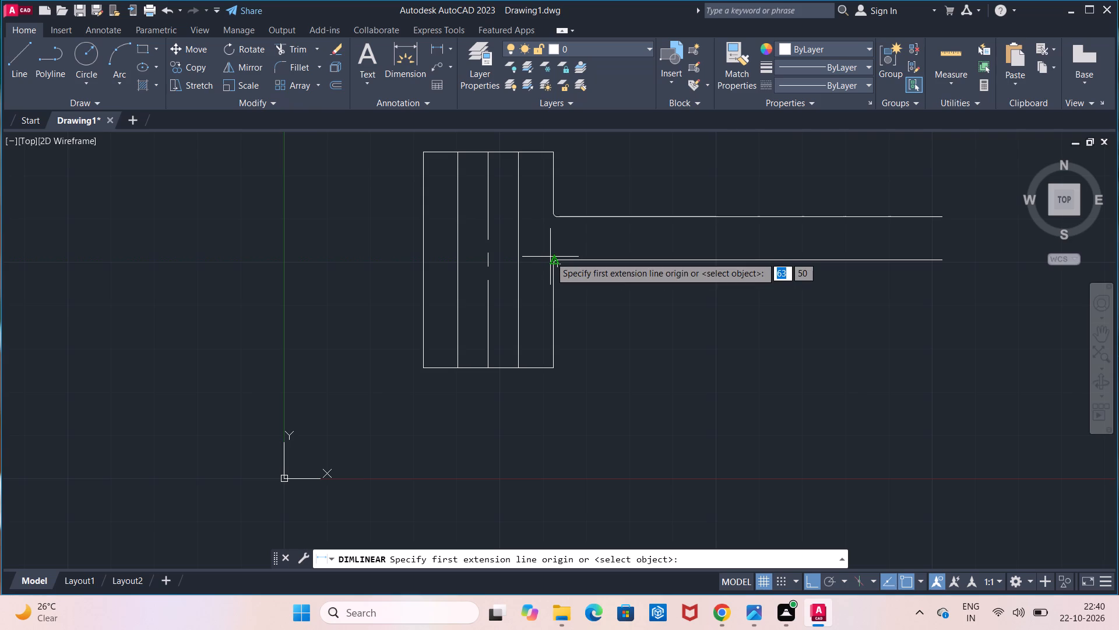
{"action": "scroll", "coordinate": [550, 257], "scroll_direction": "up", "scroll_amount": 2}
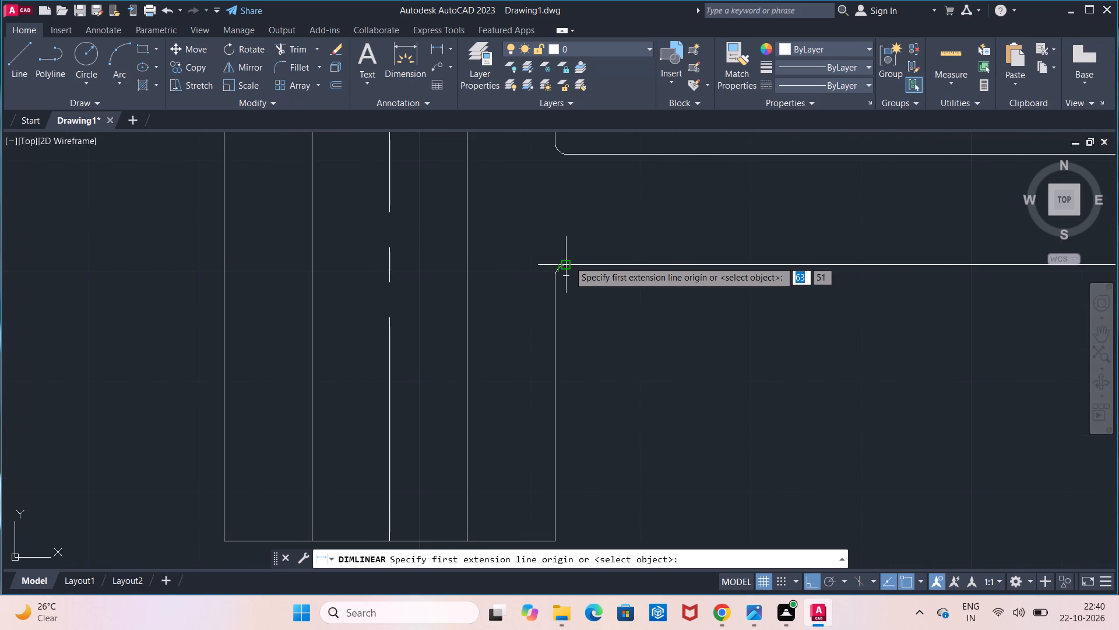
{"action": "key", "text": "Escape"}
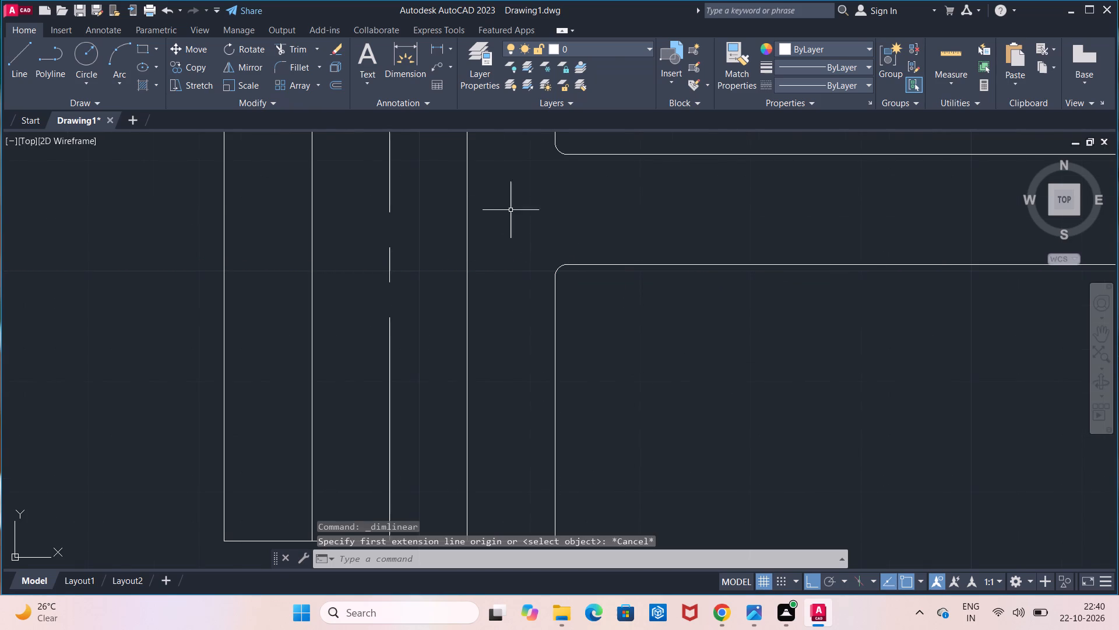
Draw a line 1 mm up from the lower fillet's bottom end and across to its other end, squaring the corner.
{"action": "left_click", "coordinate": [24, 72]}
{"action": "left_click", "coordinate": [550, 274]}
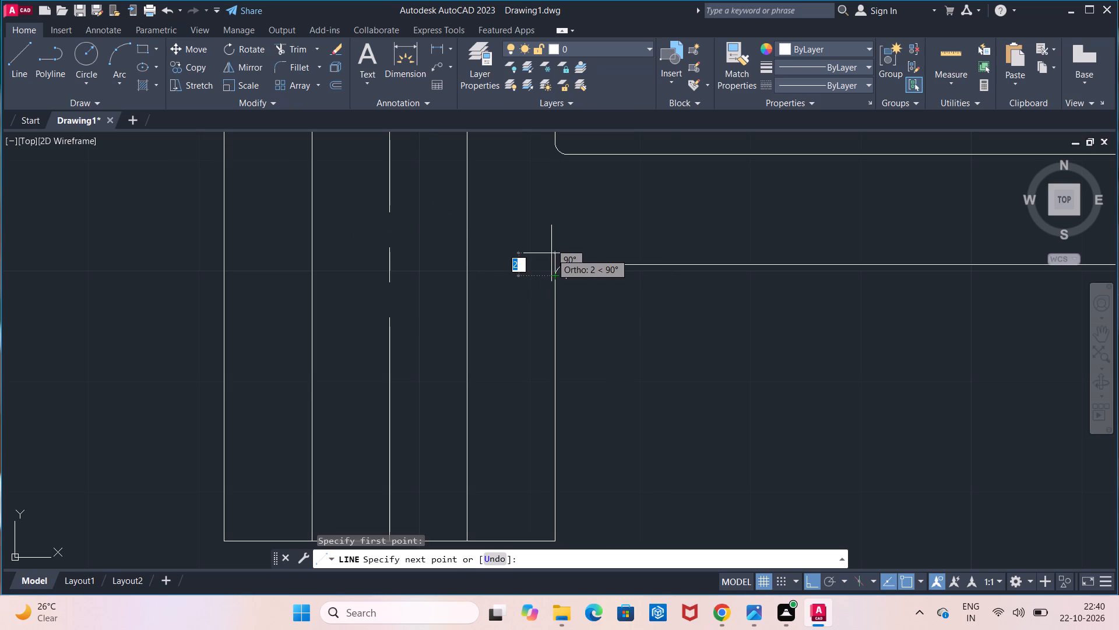
{"action": "key", "text": "1"}
{"action": "key", "text": "Return"}
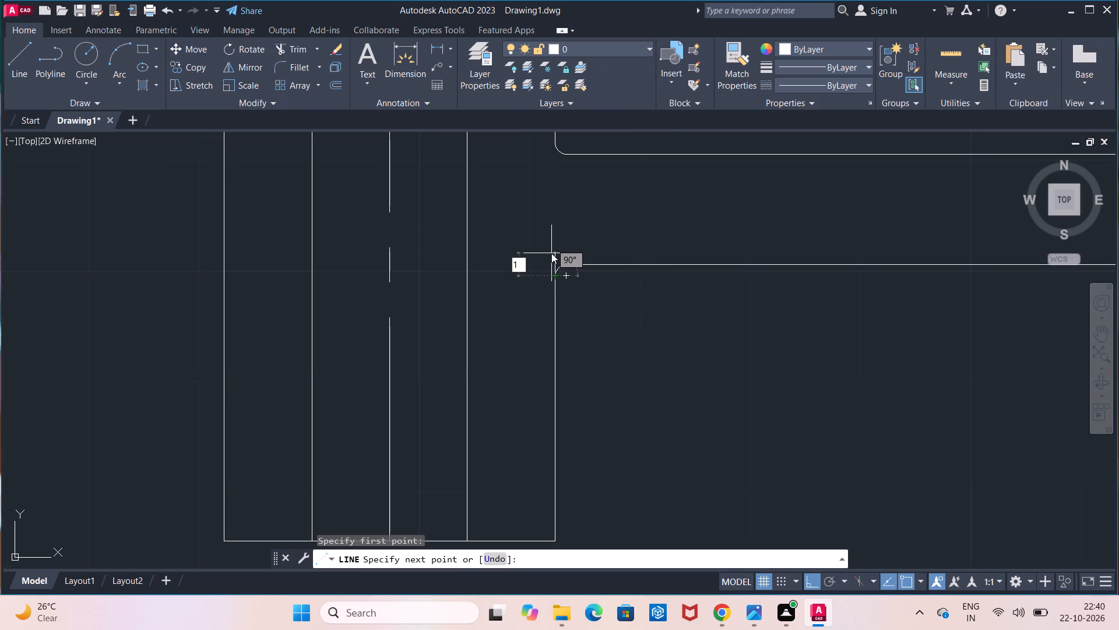
{"action": "left_click", "coordinate": [572, 263]}
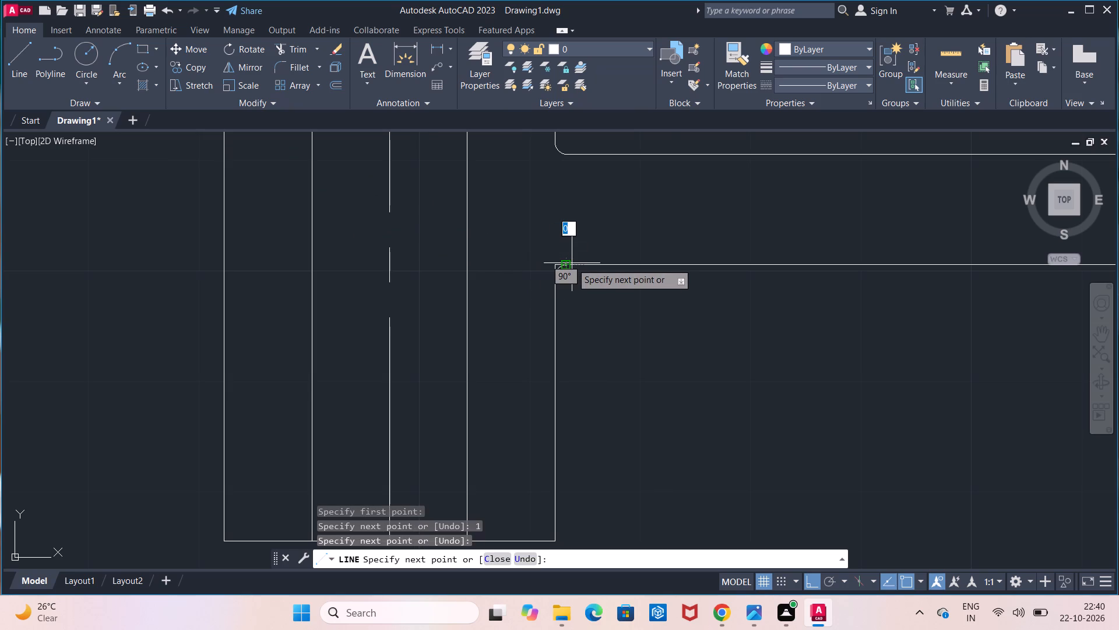
{"action": "key", "text": "Escape"}
{"action": "scroll", "coordinate": [522, 257], "scroll_direction": "up", "scroll_amount": 1}
{"action": "scroll", "coordinate": [522, 257], "scroll_direction": "down", "scroll_amount": 2}
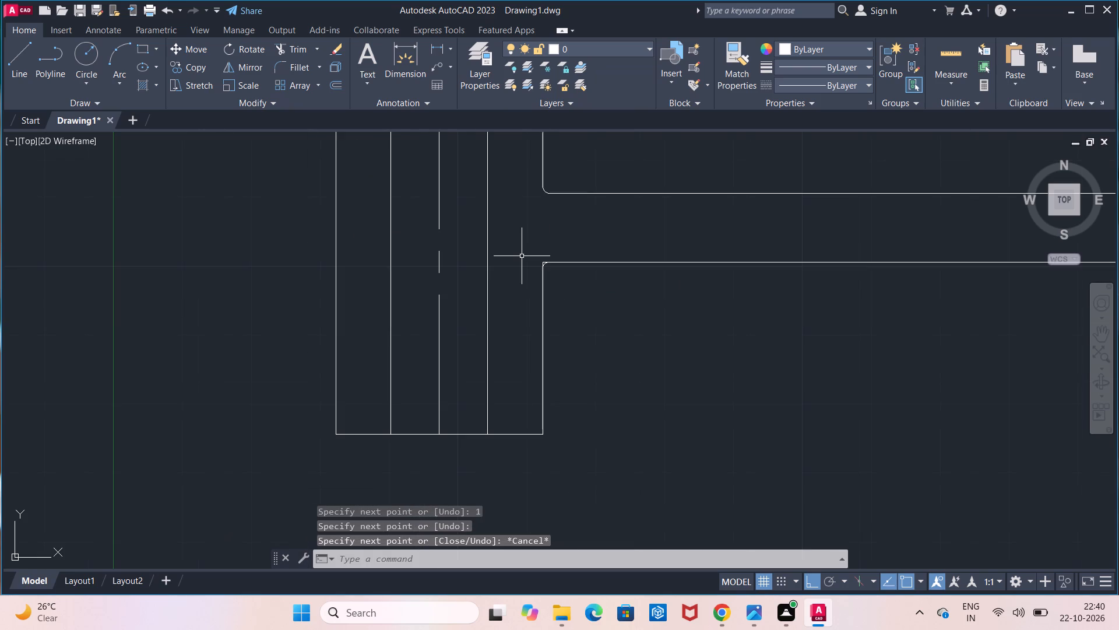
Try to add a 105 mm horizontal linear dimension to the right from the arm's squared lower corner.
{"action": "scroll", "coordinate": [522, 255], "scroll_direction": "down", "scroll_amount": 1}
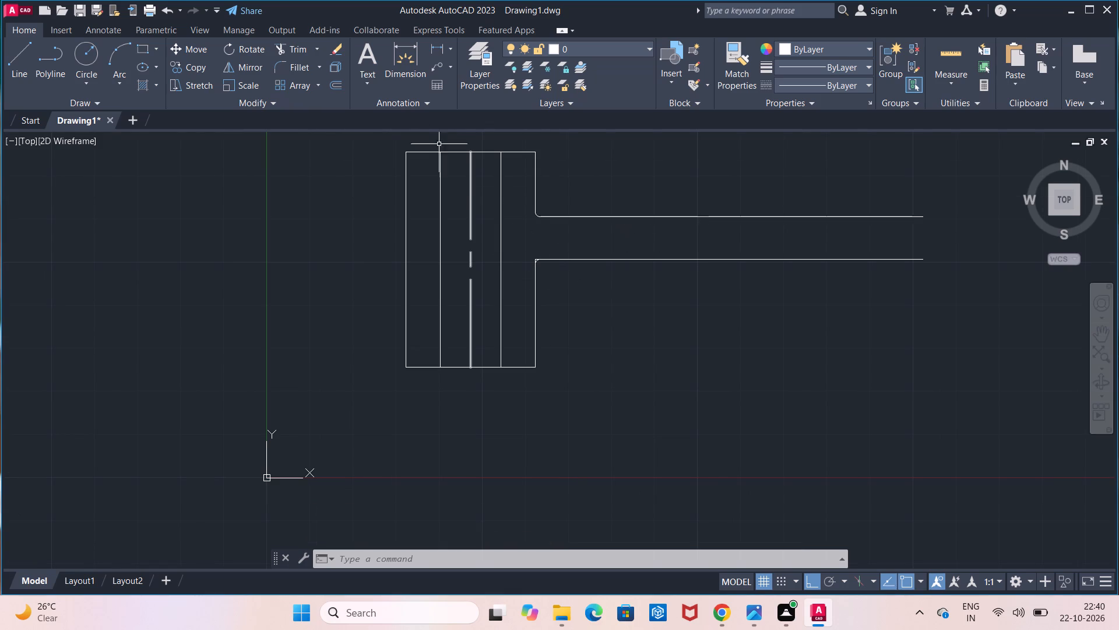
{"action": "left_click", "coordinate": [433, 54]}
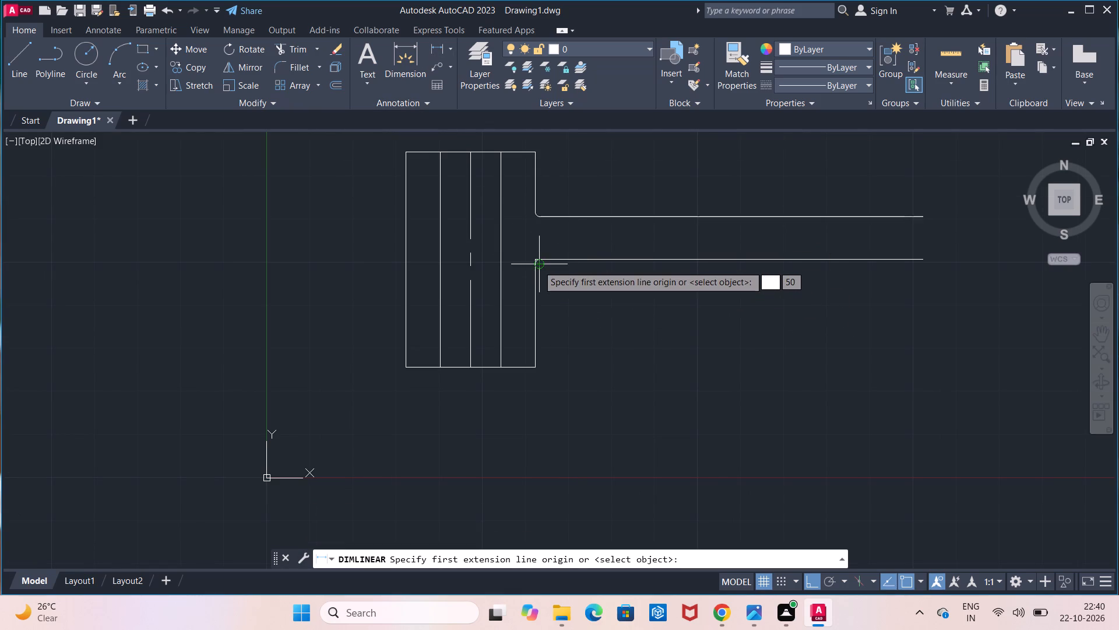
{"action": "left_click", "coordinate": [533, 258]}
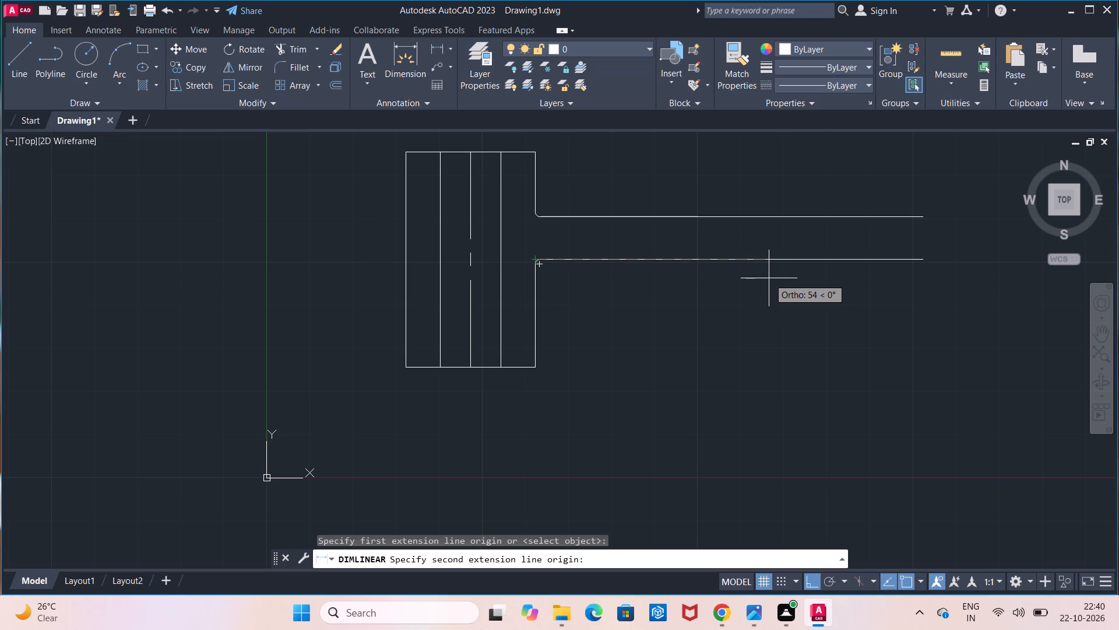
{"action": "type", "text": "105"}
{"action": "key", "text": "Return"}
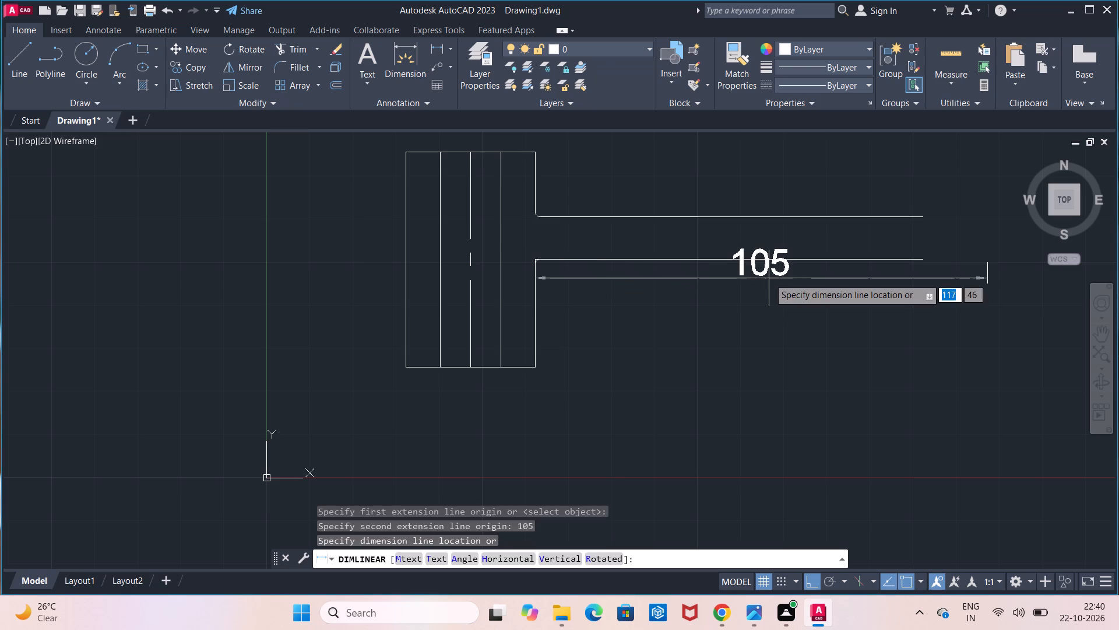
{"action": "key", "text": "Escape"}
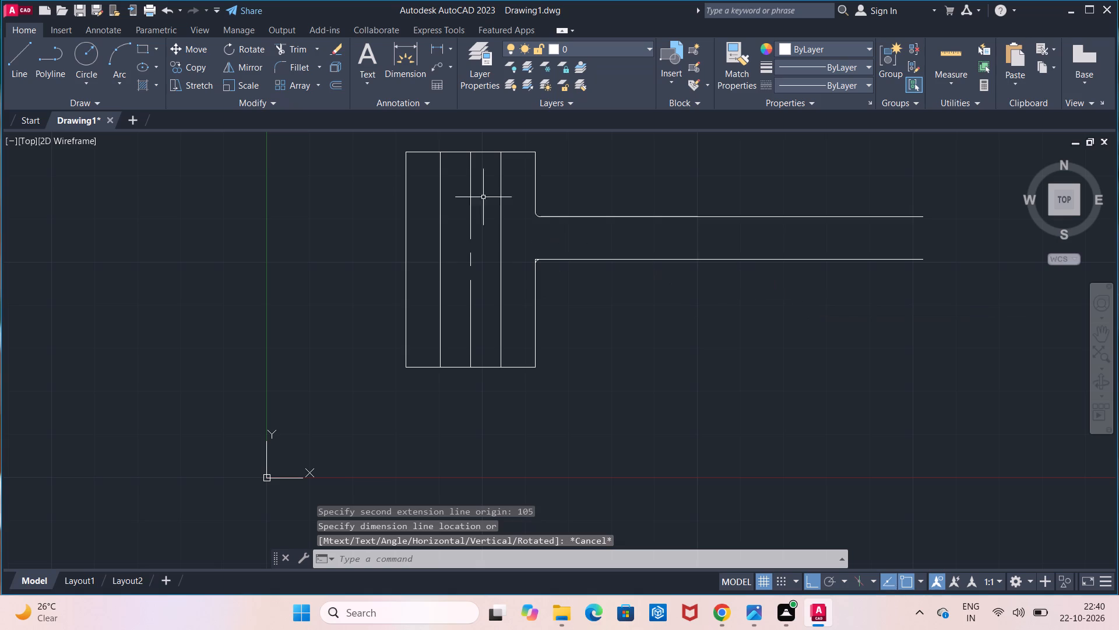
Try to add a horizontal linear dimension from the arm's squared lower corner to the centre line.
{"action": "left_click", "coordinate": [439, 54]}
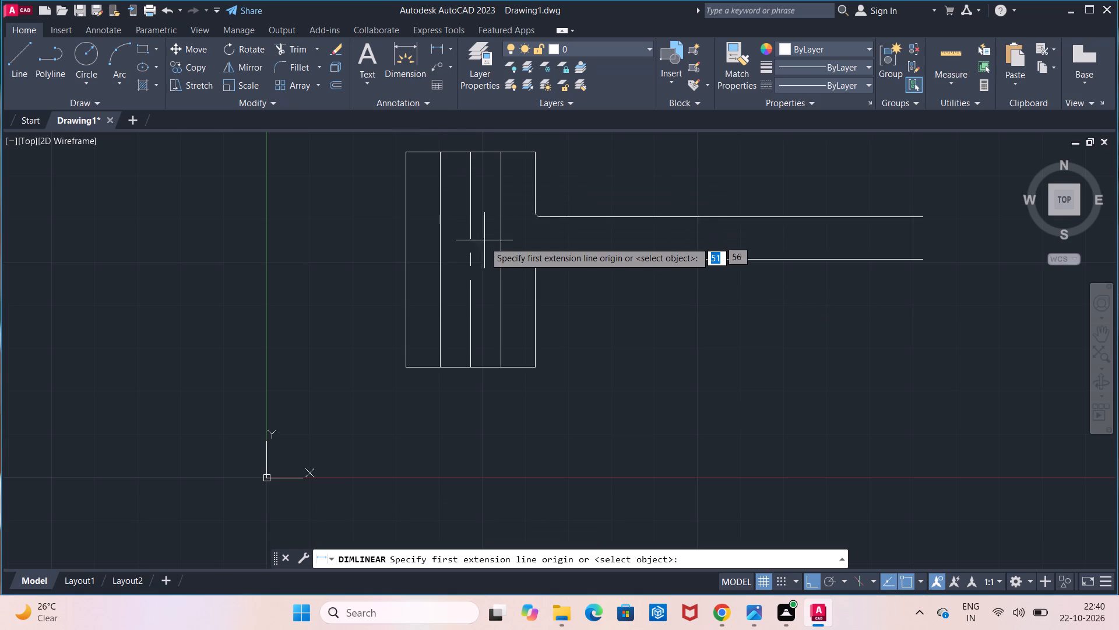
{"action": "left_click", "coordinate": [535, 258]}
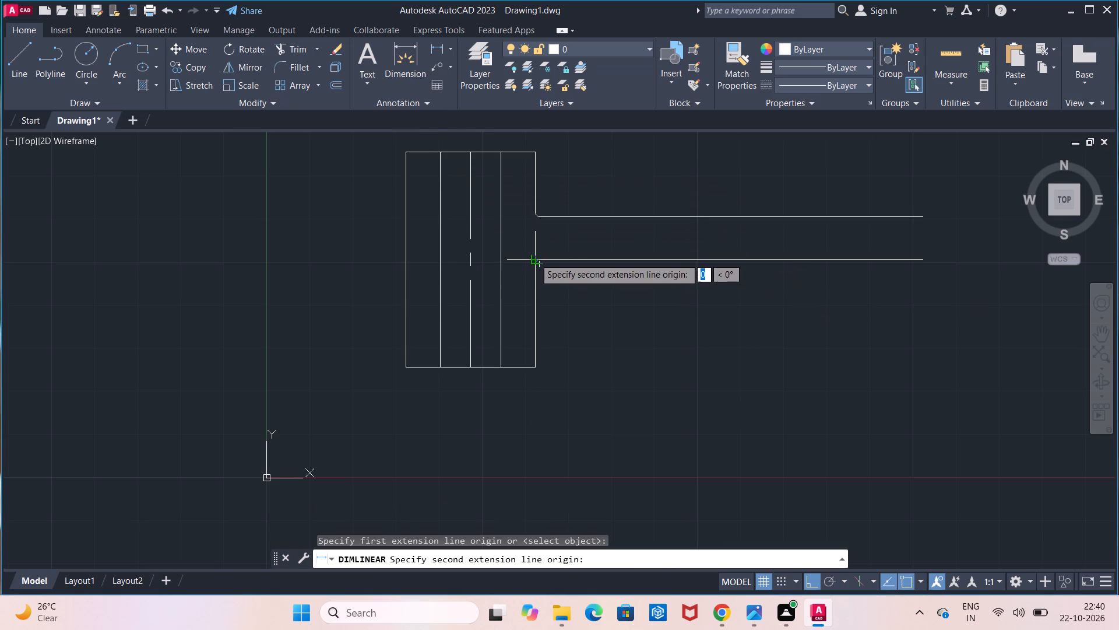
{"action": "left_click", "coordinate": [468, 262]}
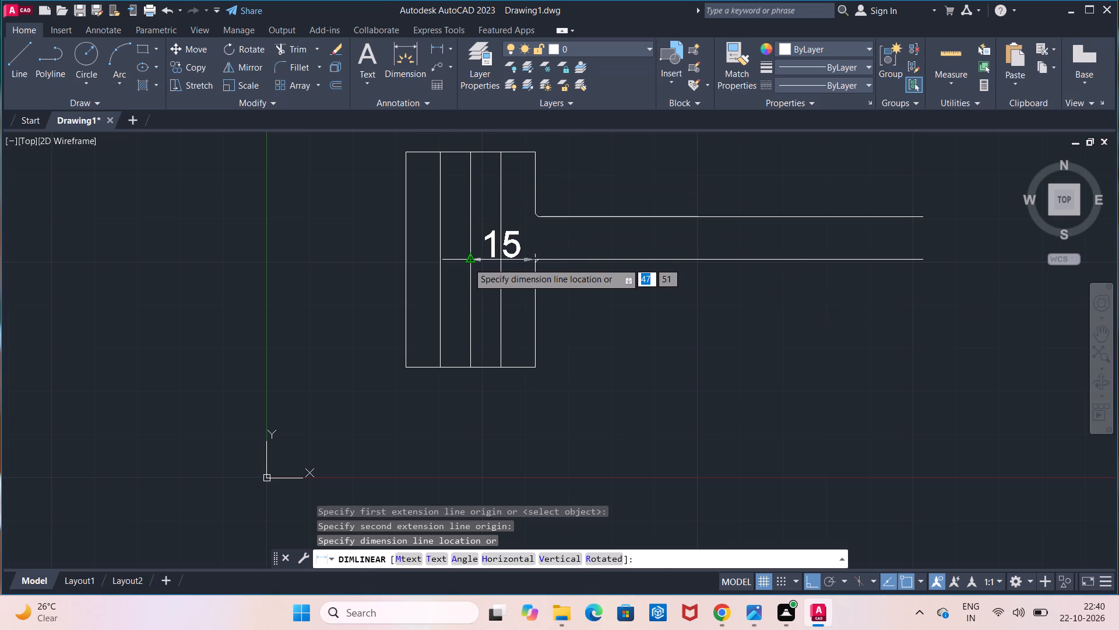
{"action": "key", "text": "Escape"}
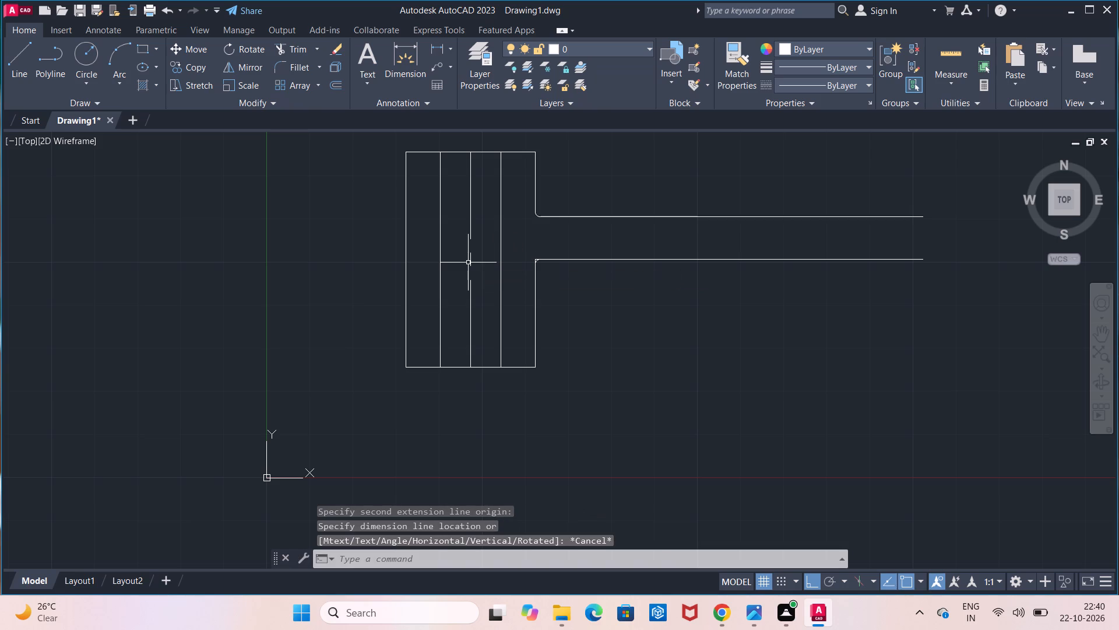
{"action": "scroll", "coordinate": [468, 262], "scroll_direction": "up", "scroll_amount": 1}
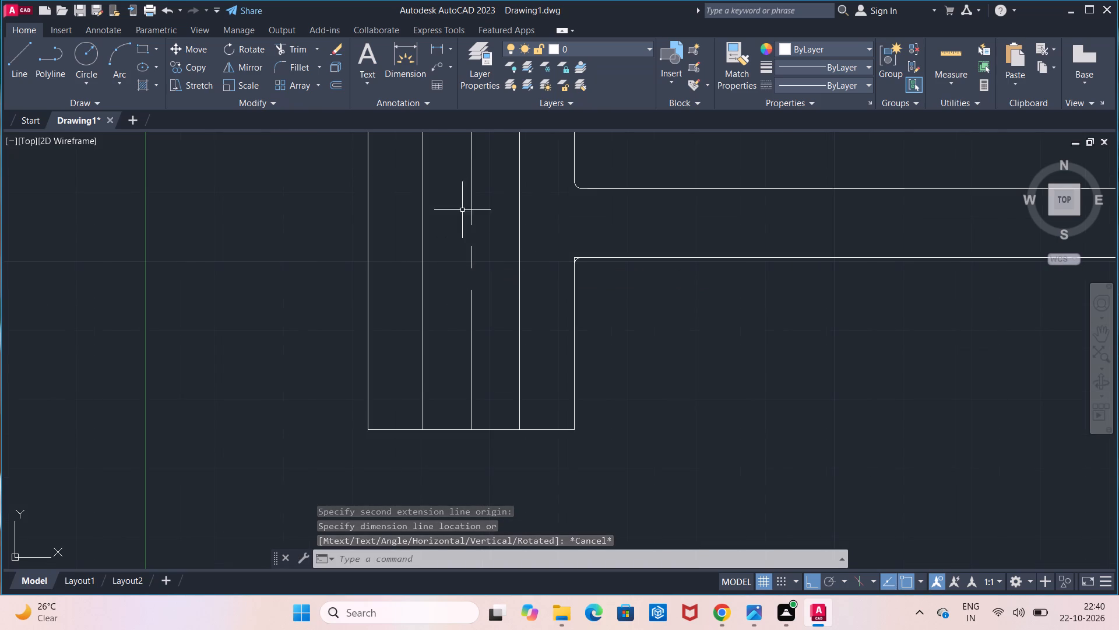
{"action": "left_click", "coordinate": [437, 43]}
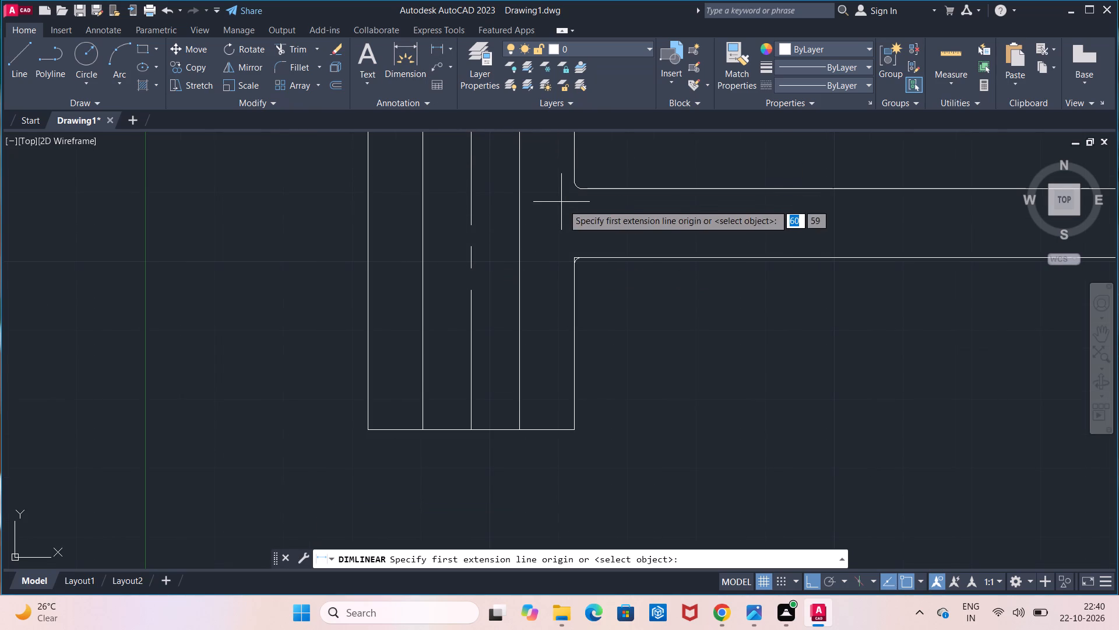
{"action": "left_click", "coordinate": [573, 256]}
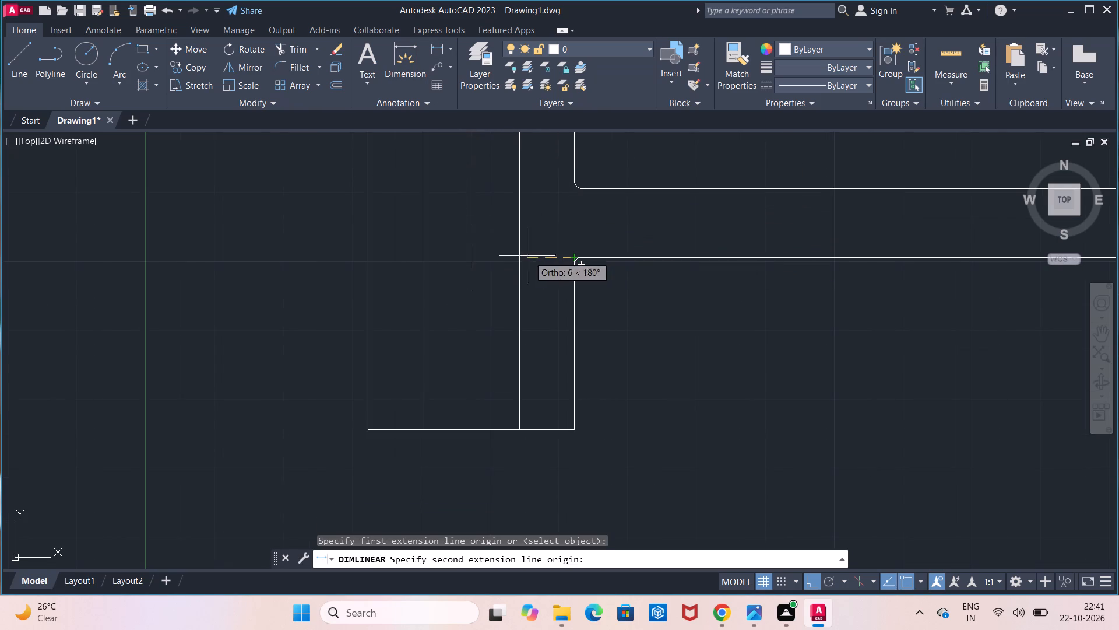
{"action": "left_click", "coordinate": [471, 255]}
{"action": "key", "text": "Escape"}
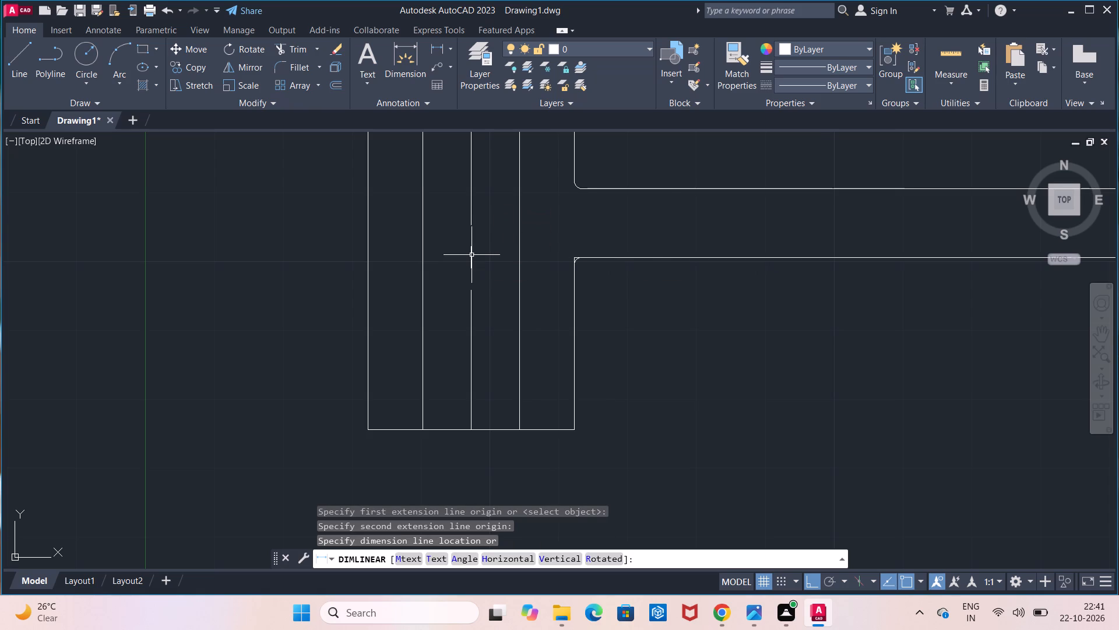
Draw the arm's end leg from its upper line's outer end: 45 mm down, 10 mm left, and up to the arm's lower line.
{"action": "scroll", "coordinate": [471, 255], "scroll_direction": "down", "scroll_amount": 1}
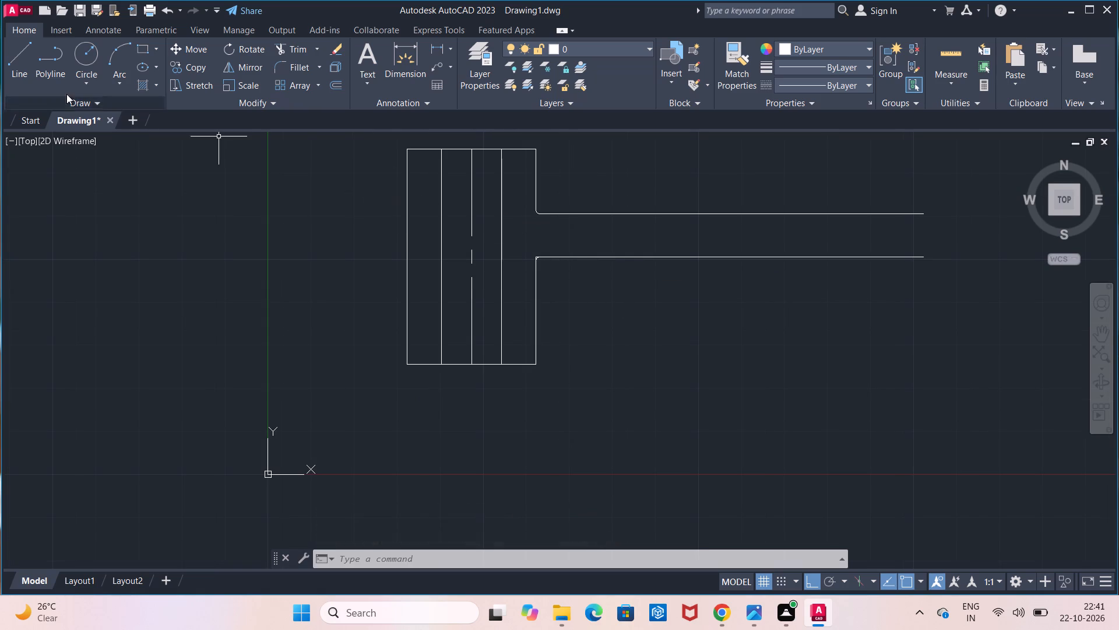
{"action": "left_click", "coordinate": [29, 68]}
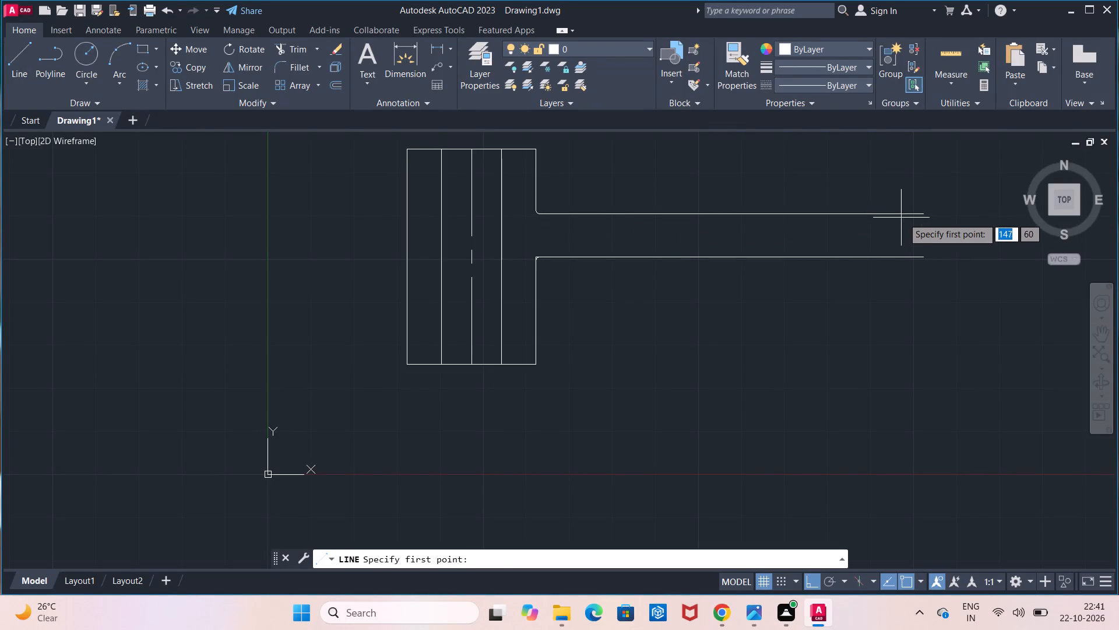
{"action": "left_click", "coordinate": [924, 213]}
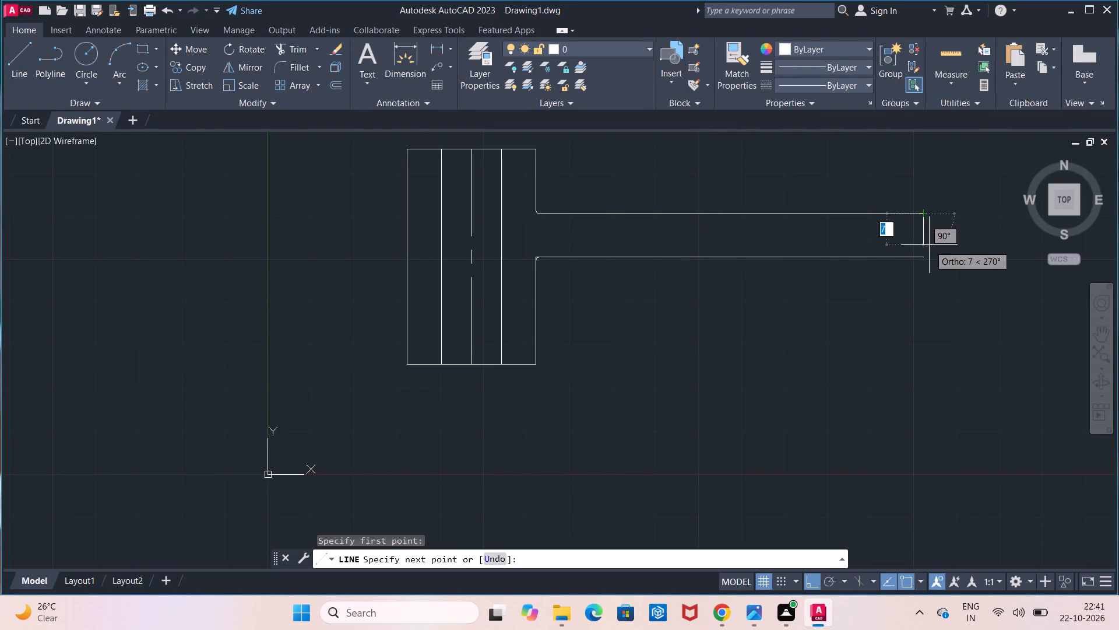
{"action": "key", "text": "4"}
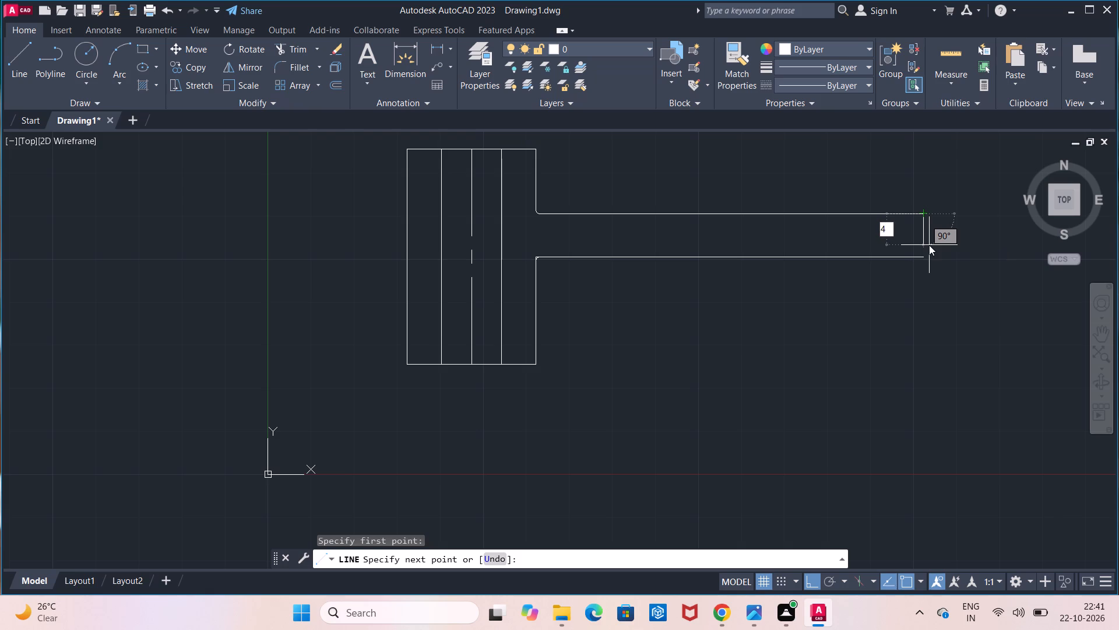
{"action": "key", "text": "5"}
{"action": "key", "text": "Return"}
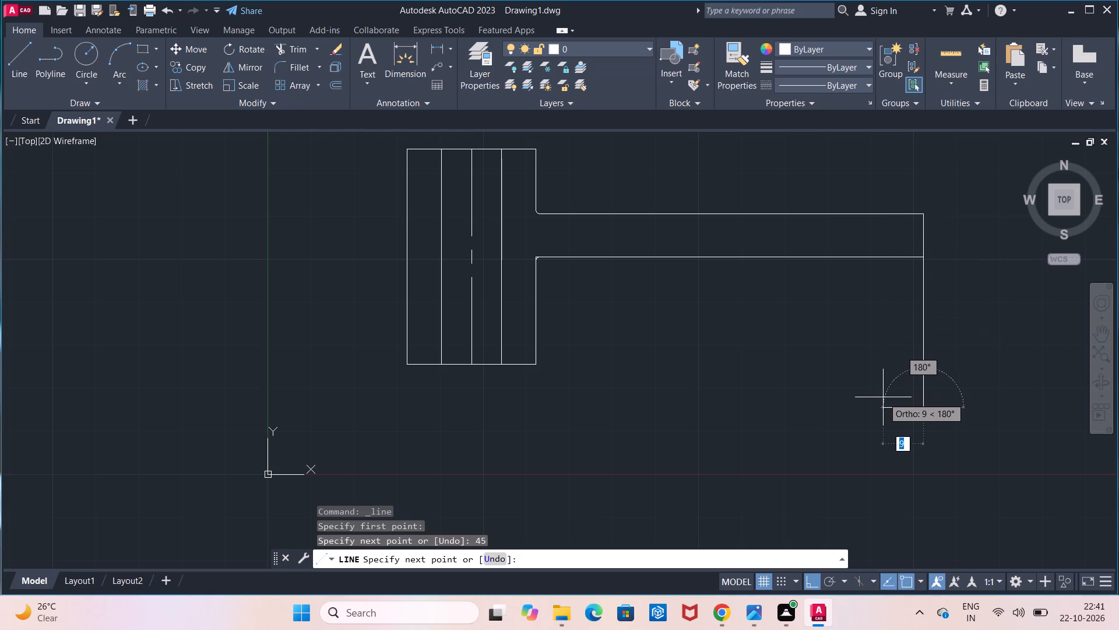
{"action": "type", "text": "10"}
{"action": "key", "text": "Return"}
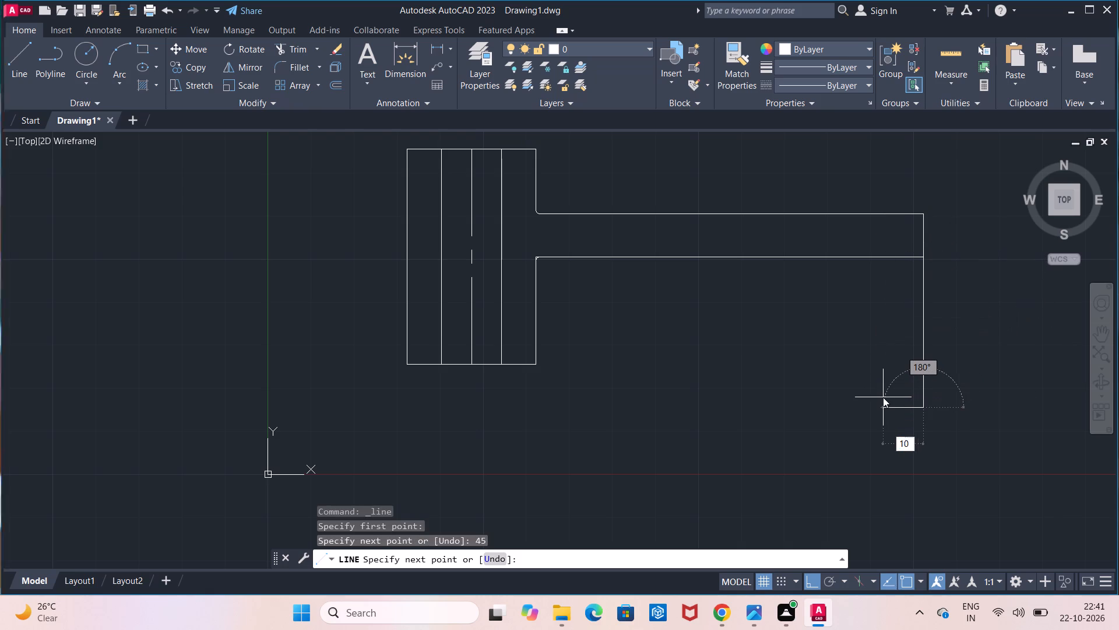
{"action": "left_click", "coordinate": [877, 258]}
{"action": "key", "text": "Escape"}
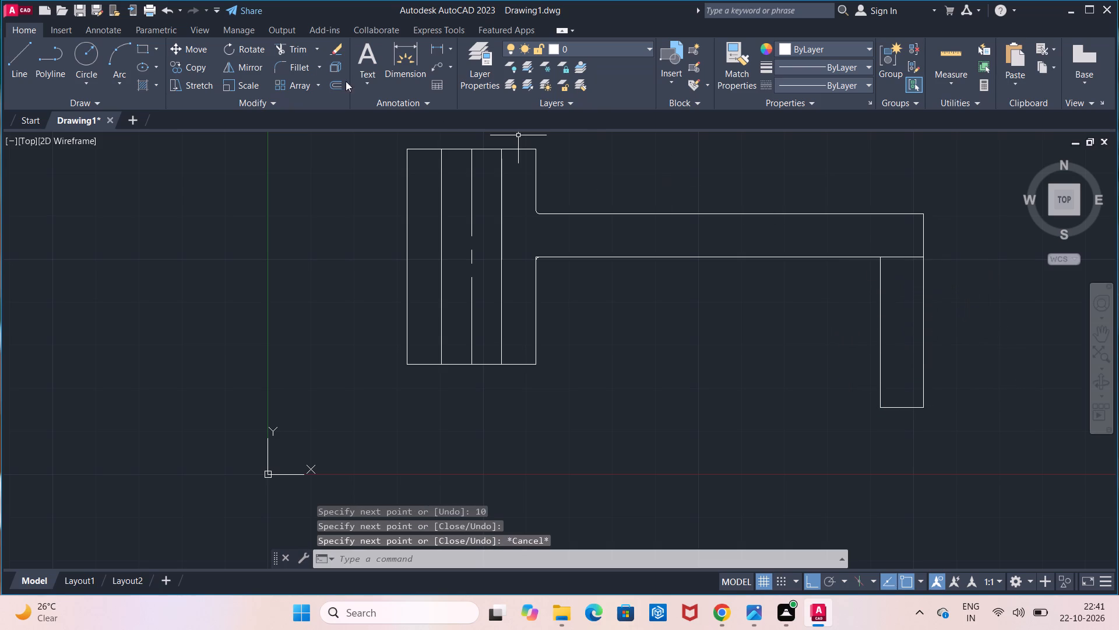
Trim the part of the arm's lower line that crosses the top of the end leg.
{"action": "left_click", "coordinate": [296, 52]}
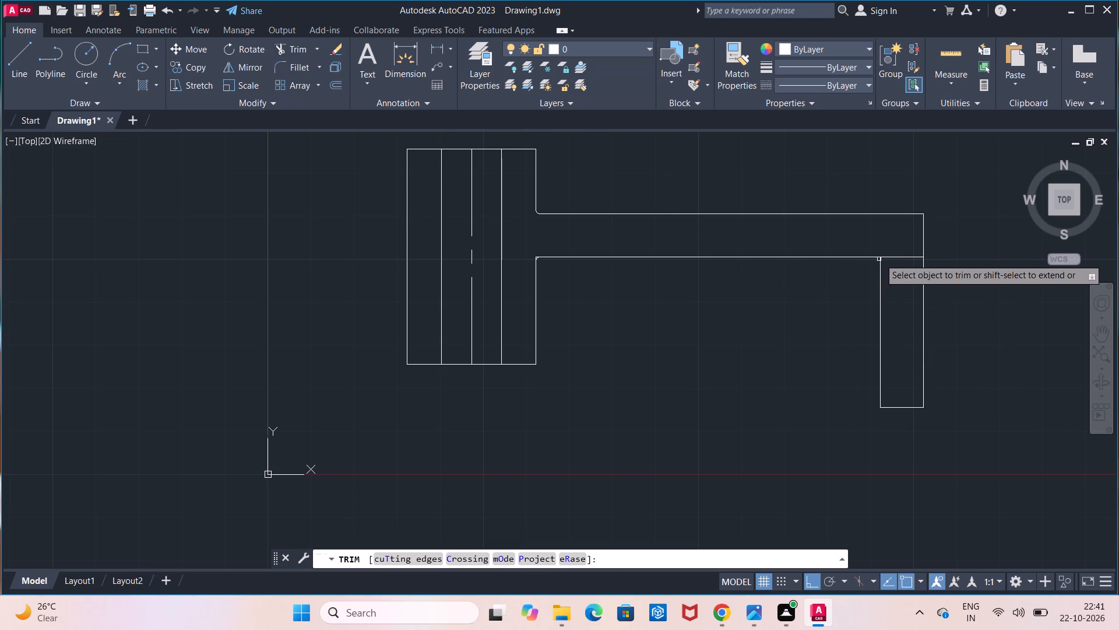
{"action": "left_click", "coordinate": [888, 258]}
{"action": "key", "text": "Escape"}
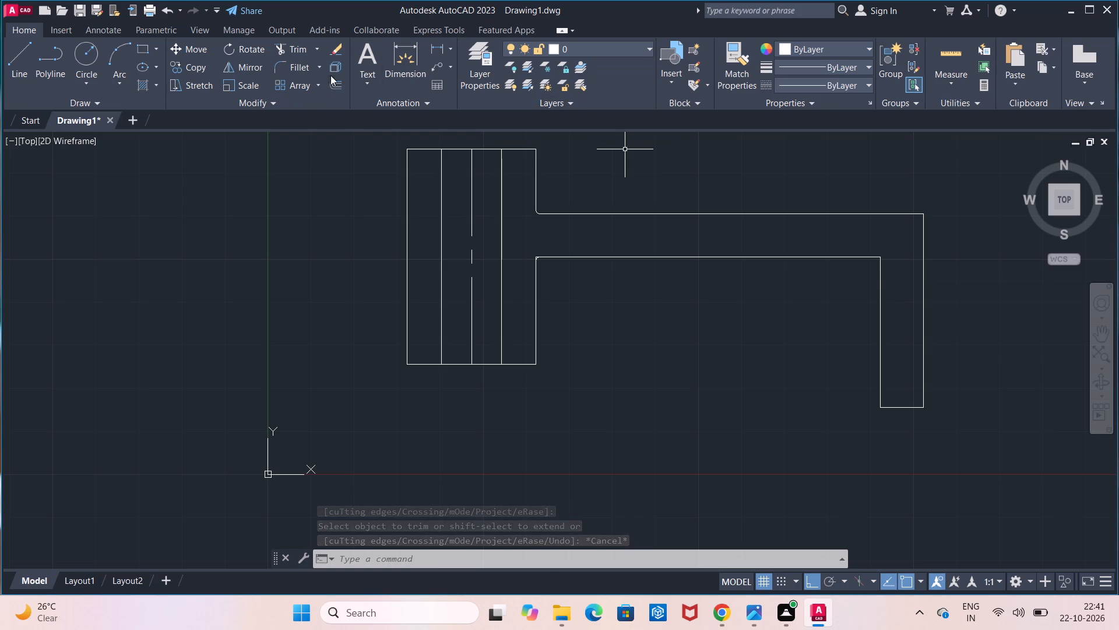
Fillet the inner corner between the arm's lower line and the end leg with a 3 mm radius.
{"action": "left_click", "coordinate": [280, 69]}
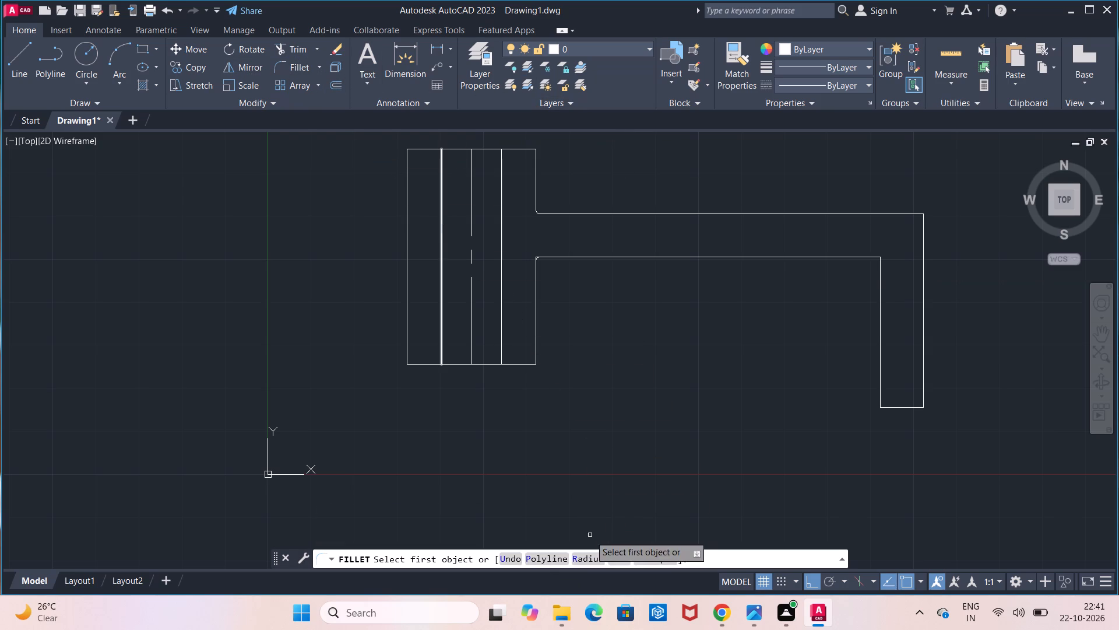
{"action": "left_click", "coordinate": [588, 565]}
{"action": "left_click", "coordinate": [592, 545]}
{"action": "left_click", "coordinate": [591, 559]}
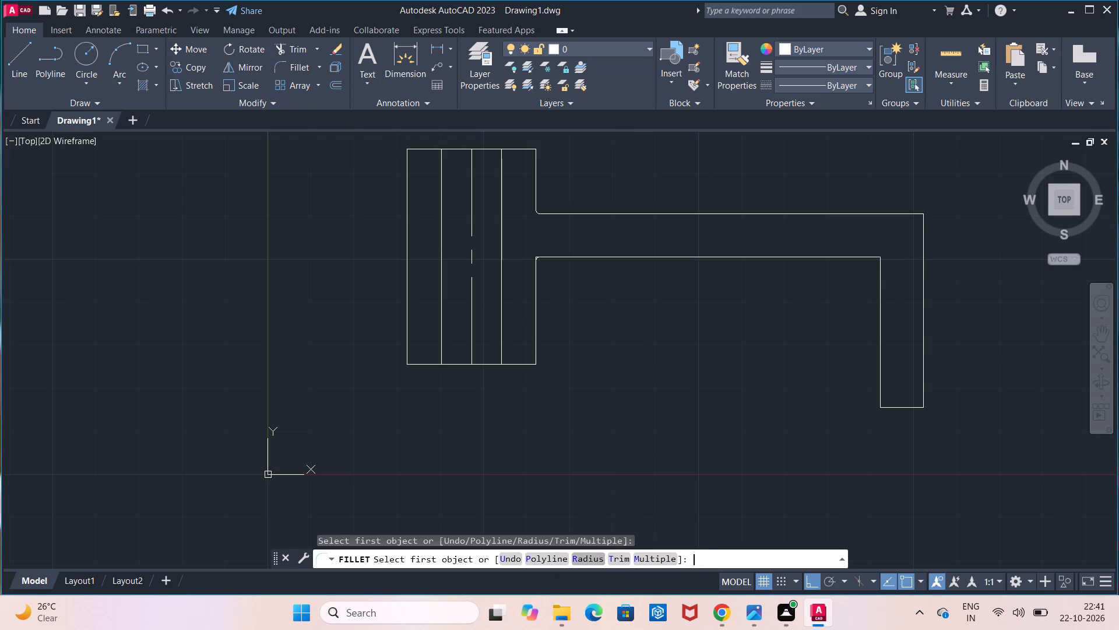
{"action": "left_click", "coordinate": [591, 559]}
{"action": "key", "text": "3"}
{"action": "key", "text": "Return"}
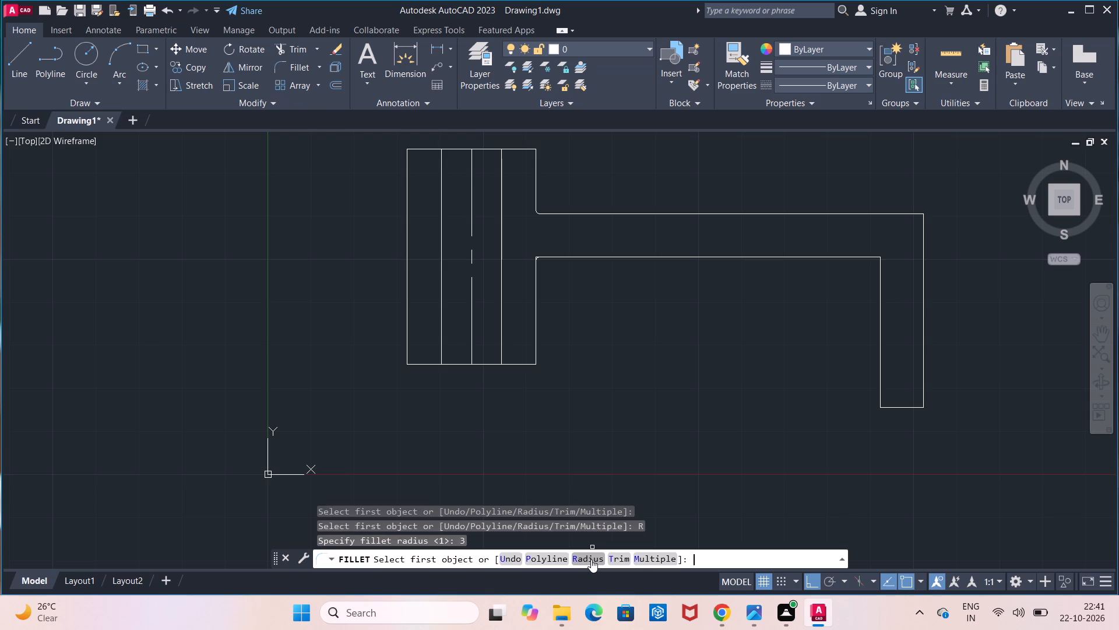
{"action": "left_click", "coordinate": [871, 258]}
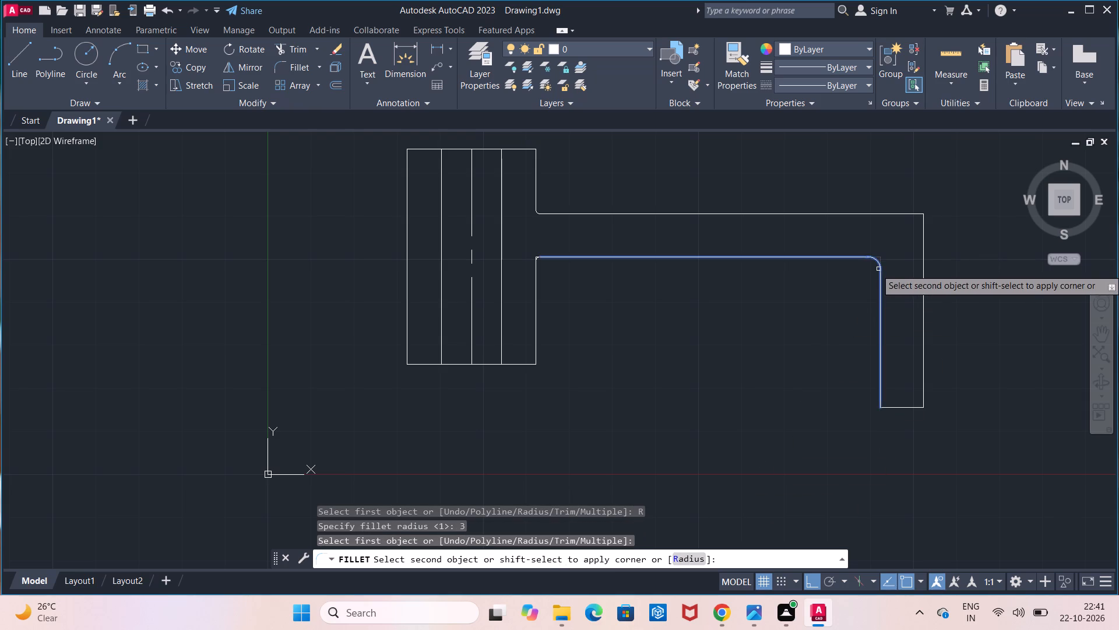
{"action": "left_click", "coordinate": [878, 269]}
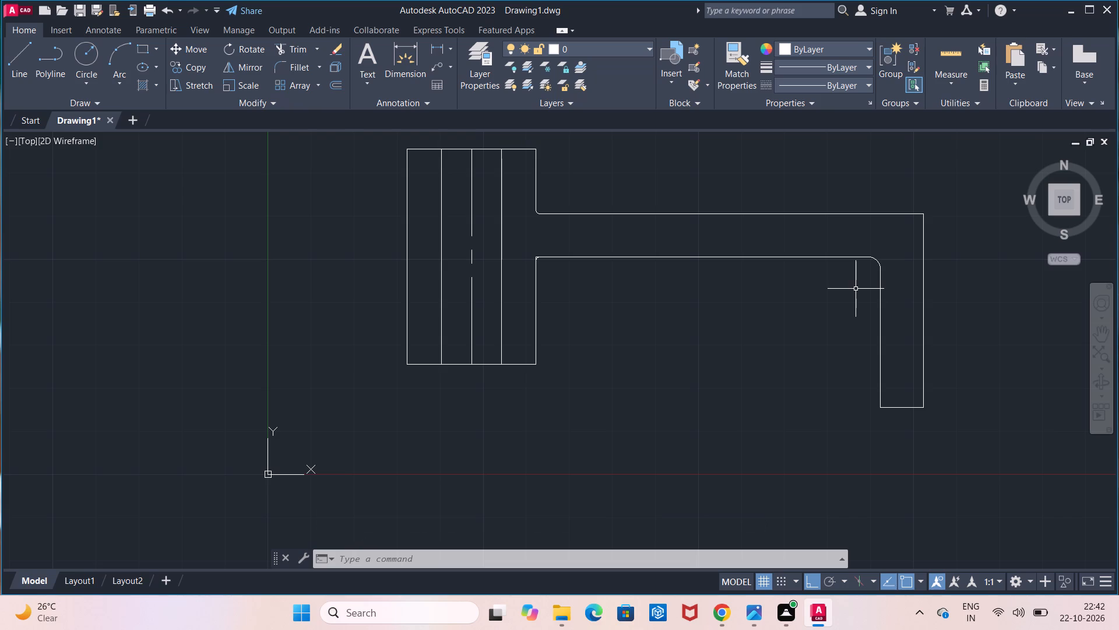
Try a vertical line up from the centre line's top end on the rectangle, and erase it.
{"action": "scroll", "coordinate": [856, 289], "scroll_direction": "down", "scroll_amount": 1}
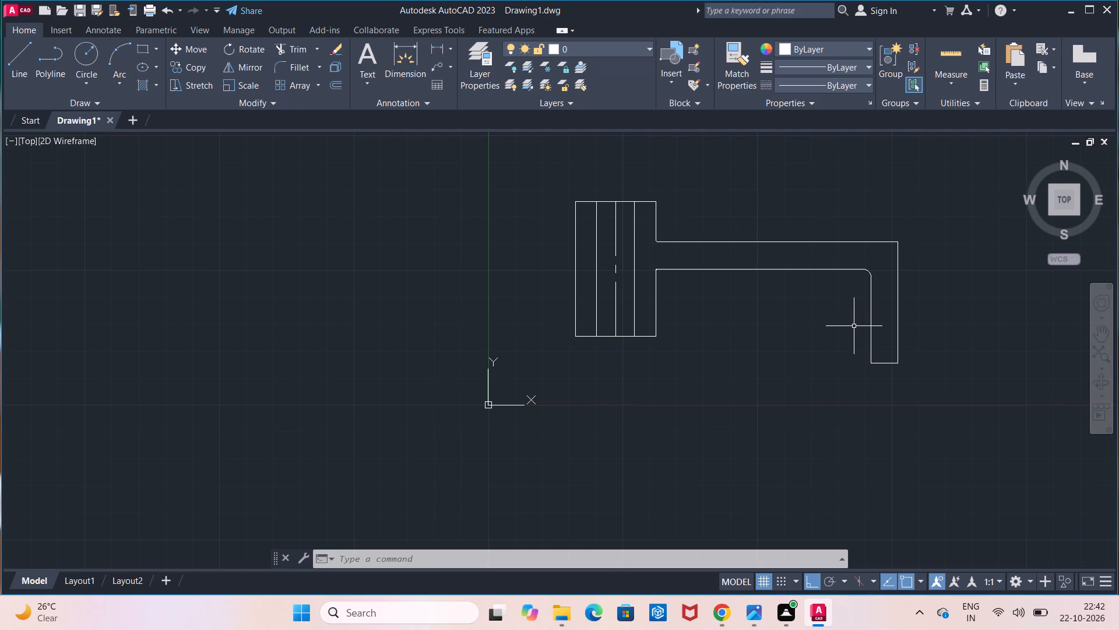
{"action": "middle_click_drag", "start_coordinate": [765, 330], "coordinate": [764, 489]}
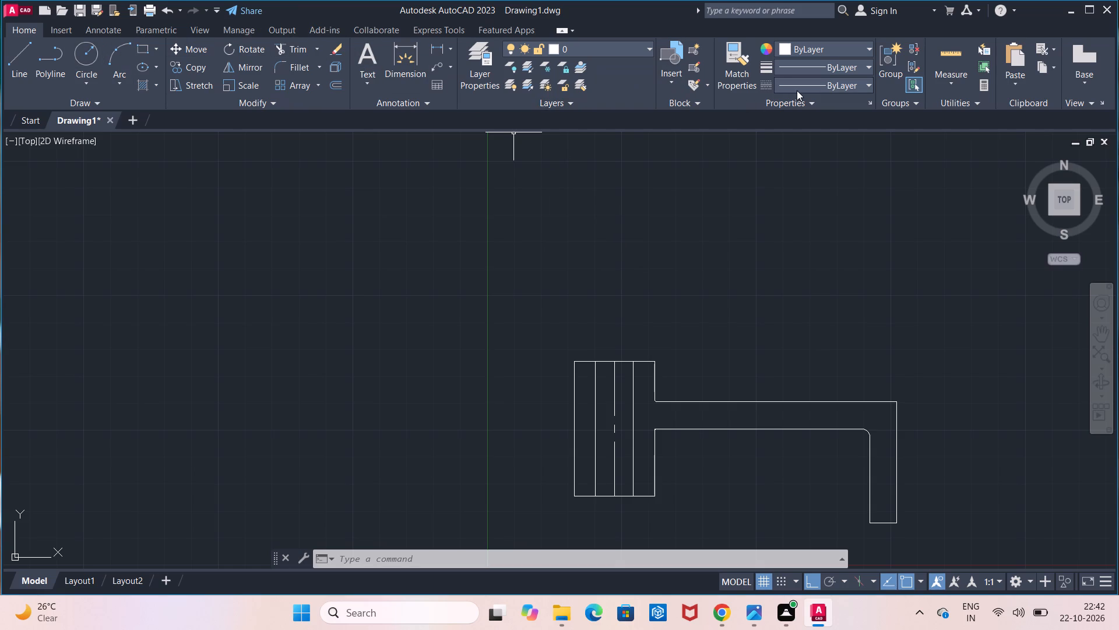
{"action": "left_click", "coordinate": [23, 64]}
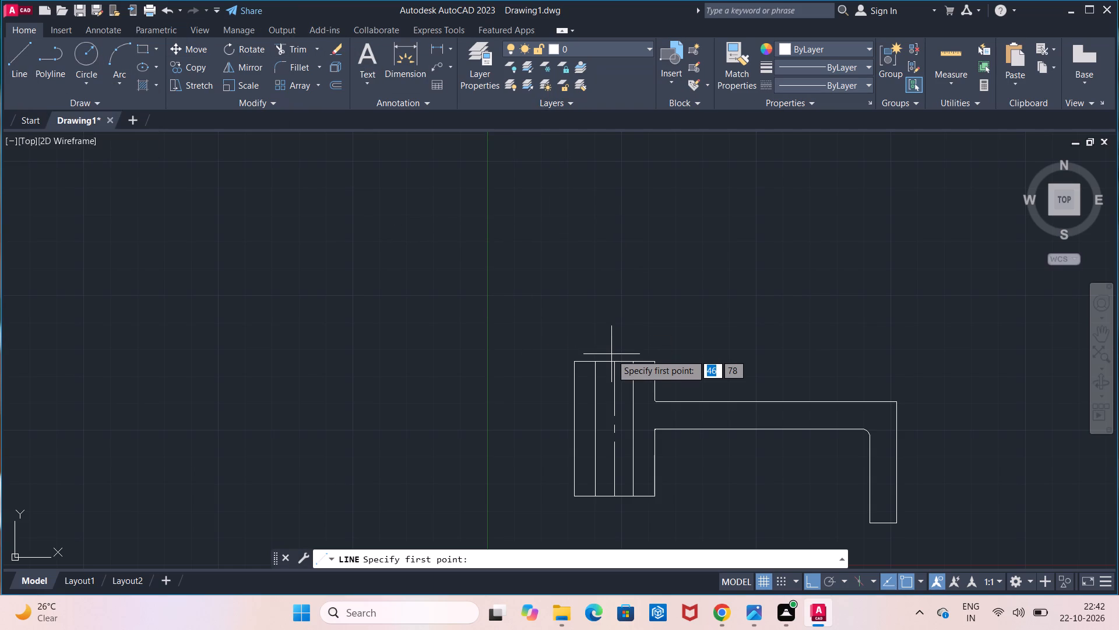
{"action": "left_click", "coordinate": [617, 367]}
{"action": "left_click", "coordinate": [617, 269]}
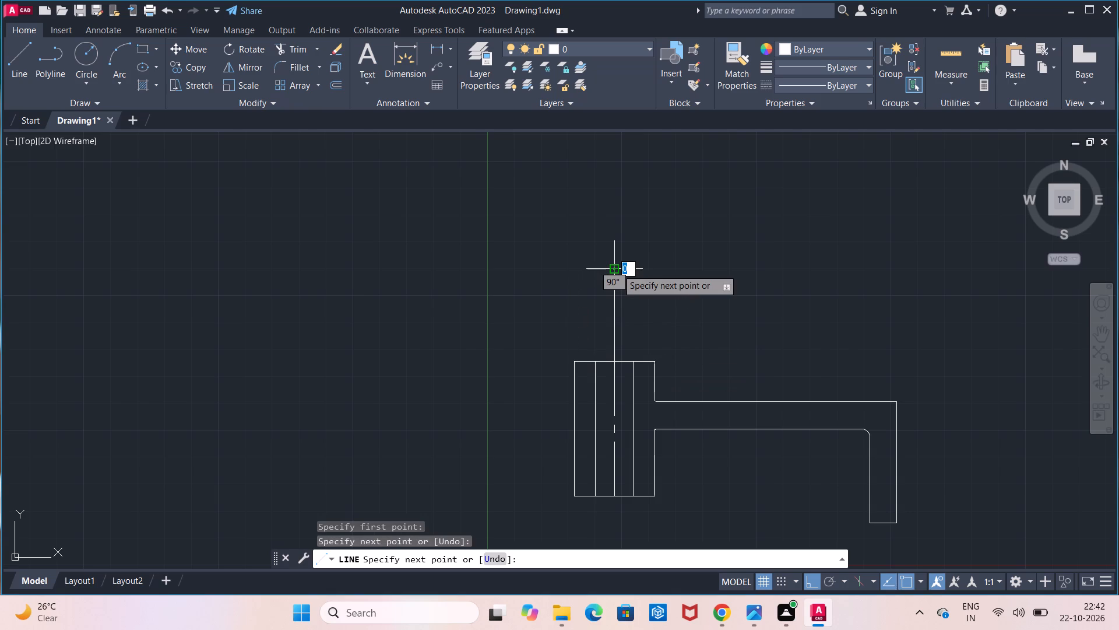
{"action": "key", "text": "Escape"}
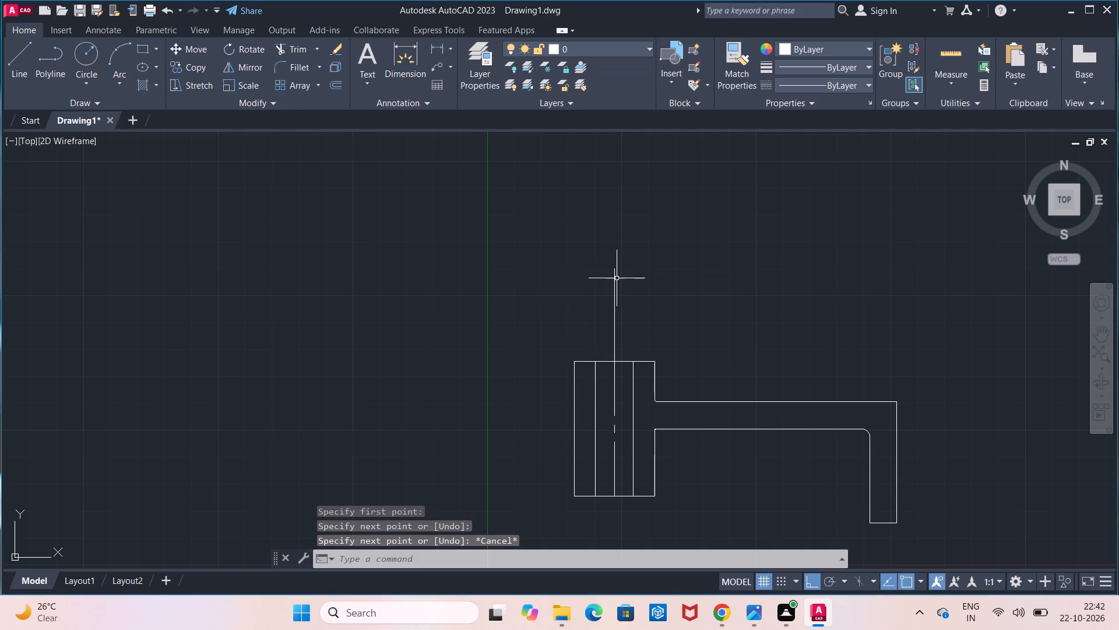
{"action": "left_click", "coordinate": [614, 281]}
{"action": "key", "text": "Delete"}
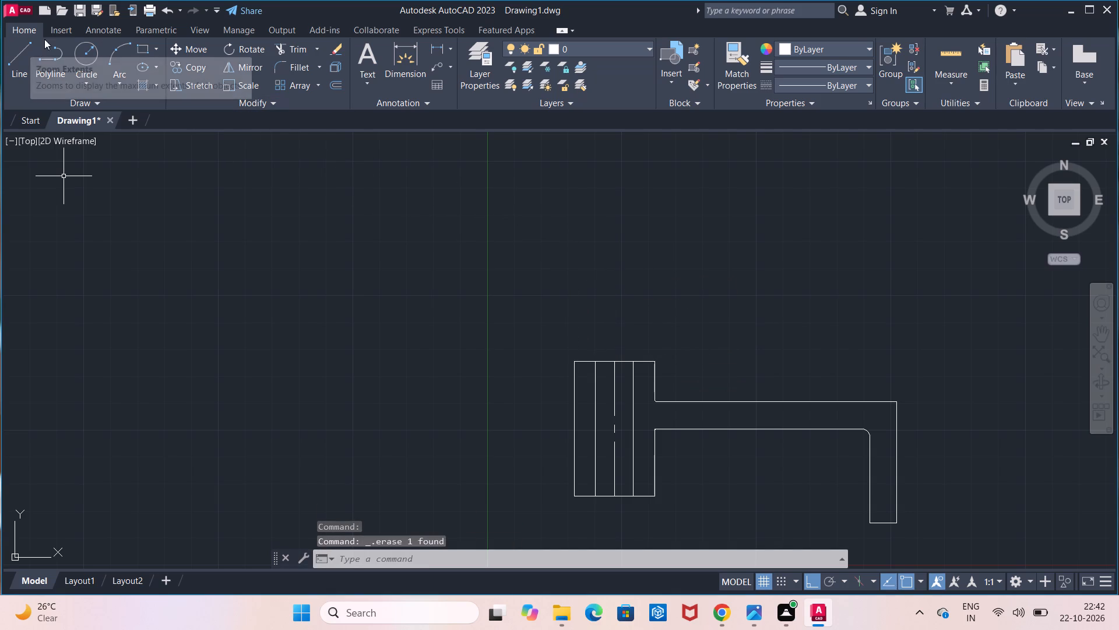
Draw a vertical construction line from the centre line's top end up to well above the rectangle.
{"action": "left_click", "coordinate": [30, 49]}
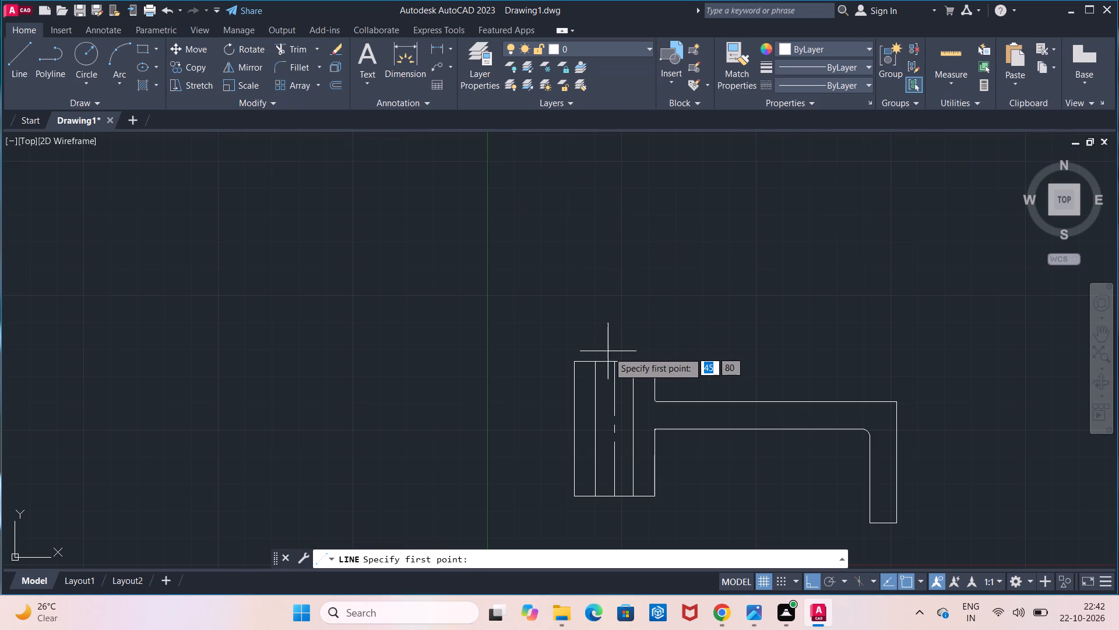
{"action": "left_click", "coordinate": [614, 358]}
{"action": "left_click", "coordinate": [623, 232]}
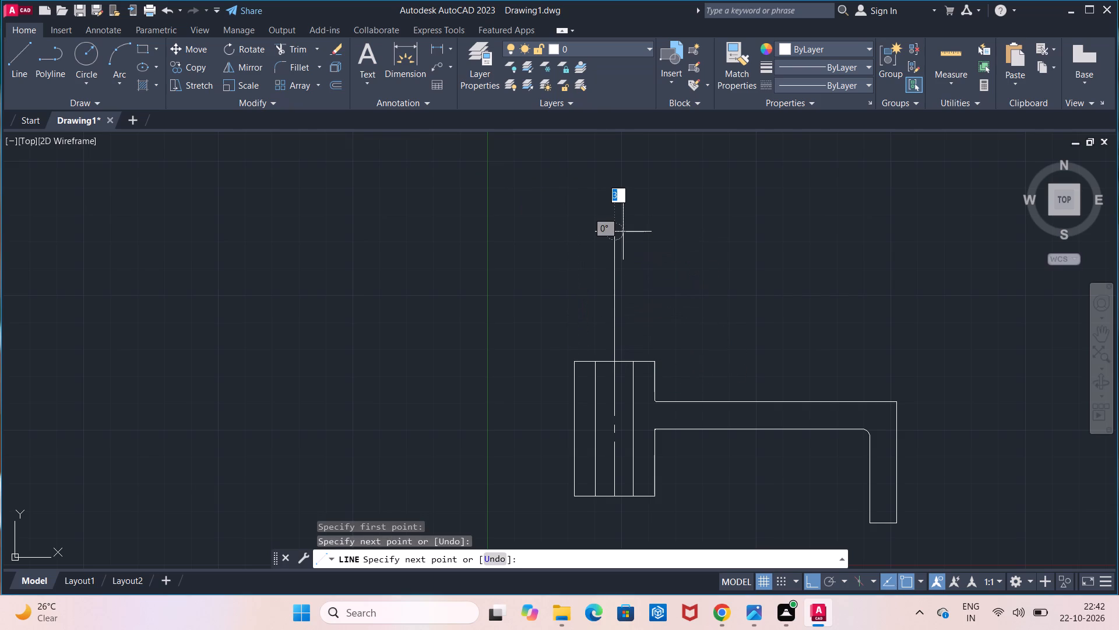
{"action": "key", "text": "Escape"}
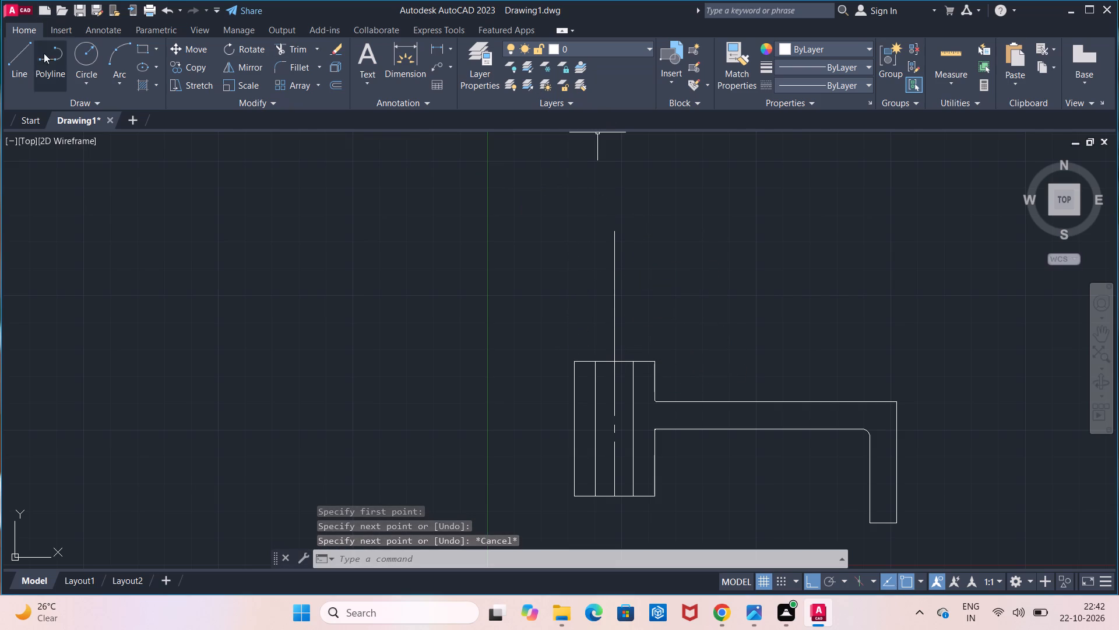
Draw a circle of 15 mm radius centred on the upper end of the vertical construction line.
{"action": "left_click", "coordinate": [72, 58]}
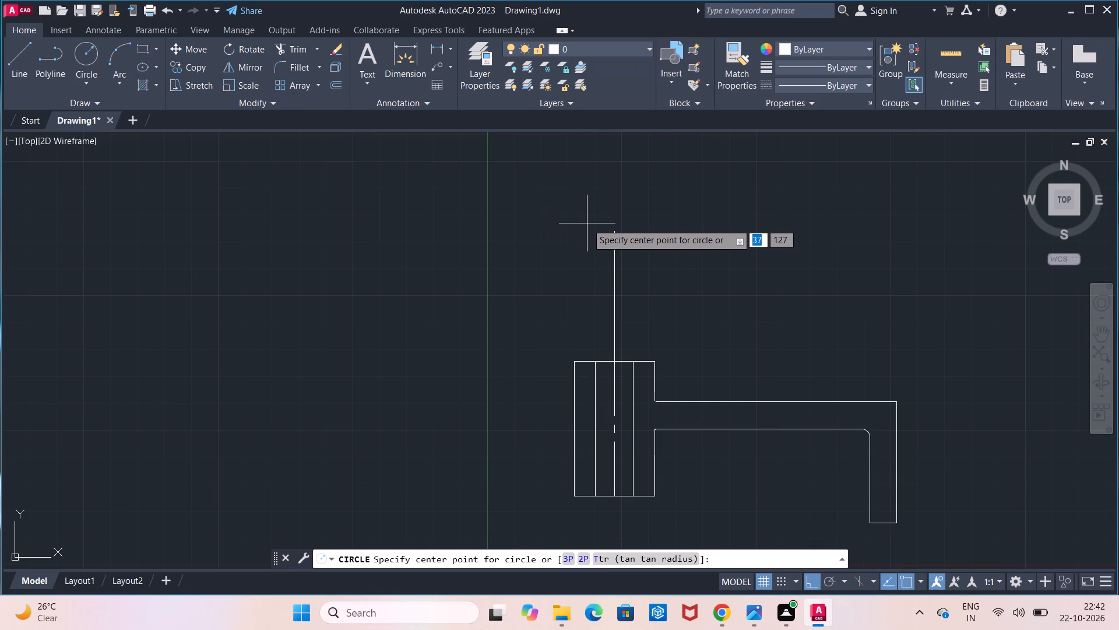
{"action": "left_click", "coordinate": [611, 230]}
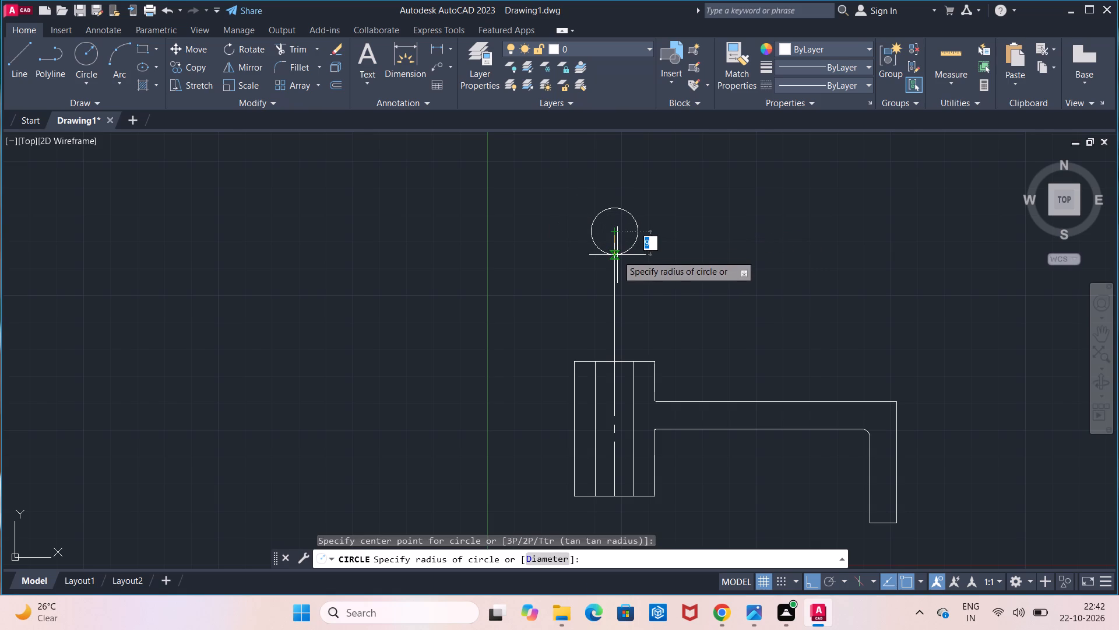
{"action": "type", "text": "15"}
{"action": "key", "text": "Return"}
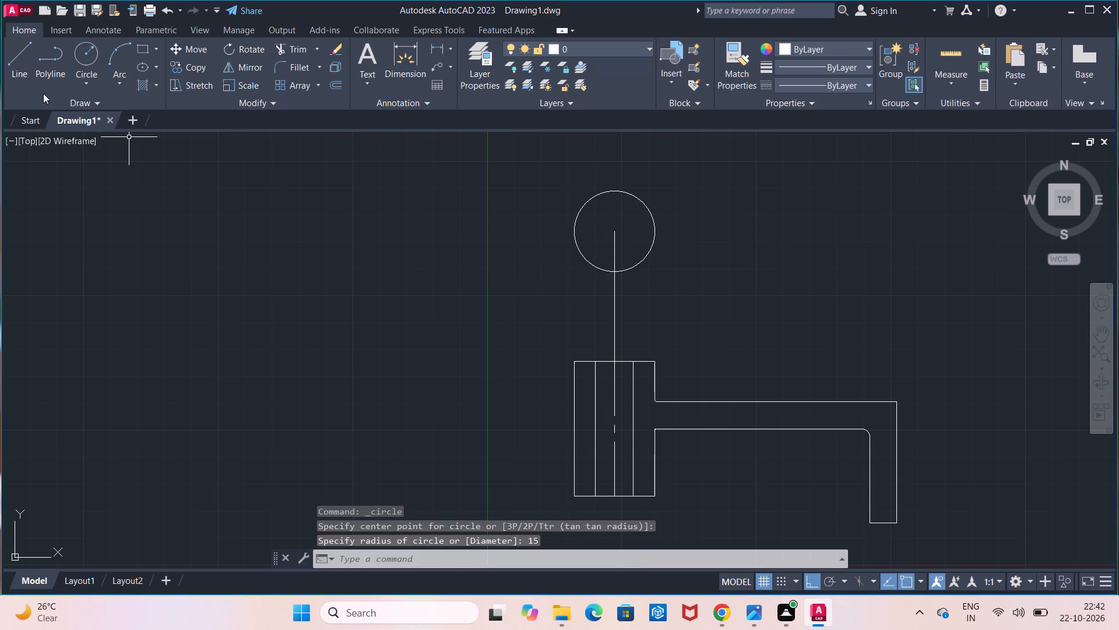
{"action": "left_click", "coordinate": [33, 75]}
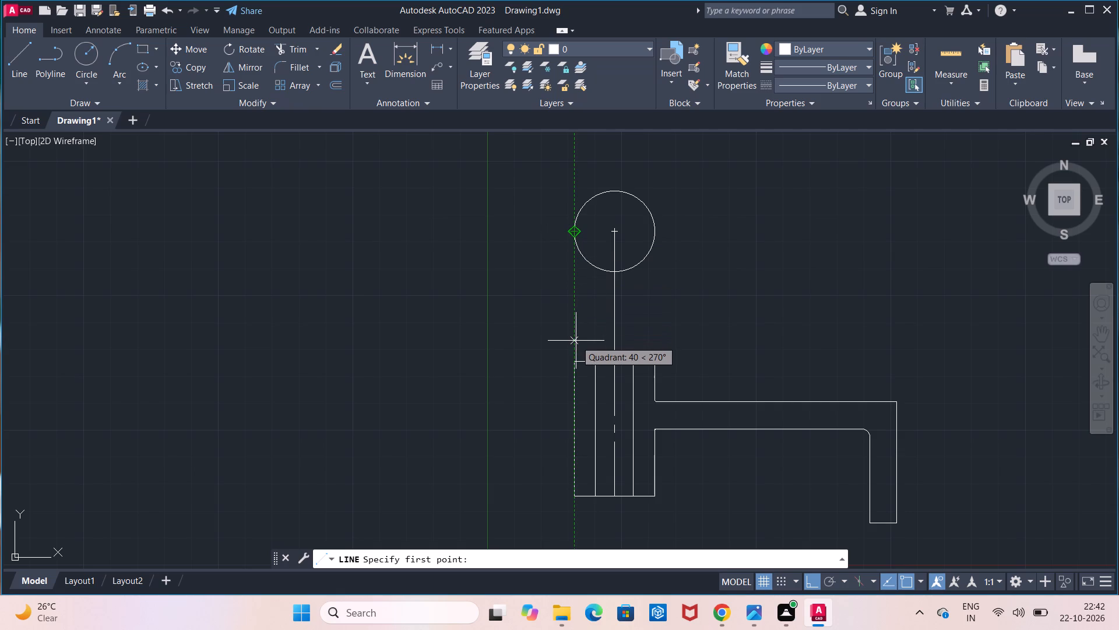
{"action": "key", "text": "Escape"}
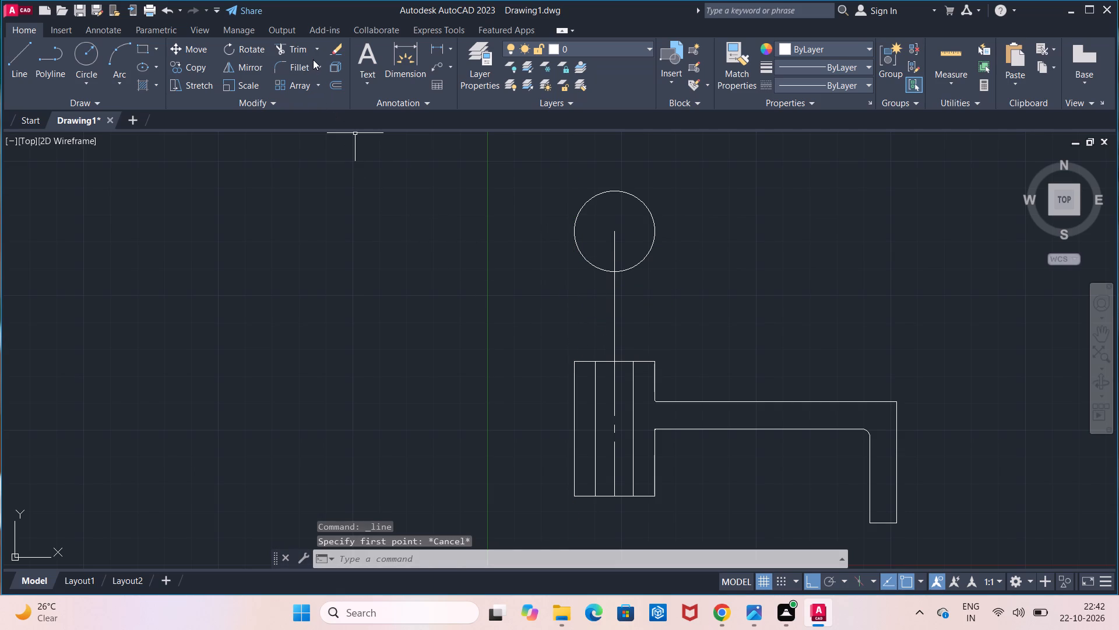
Erase the vertical construction line running from the circle's centre down to the hub rectangle.
{"action": "left_click", "coordinate": [330, 53]}
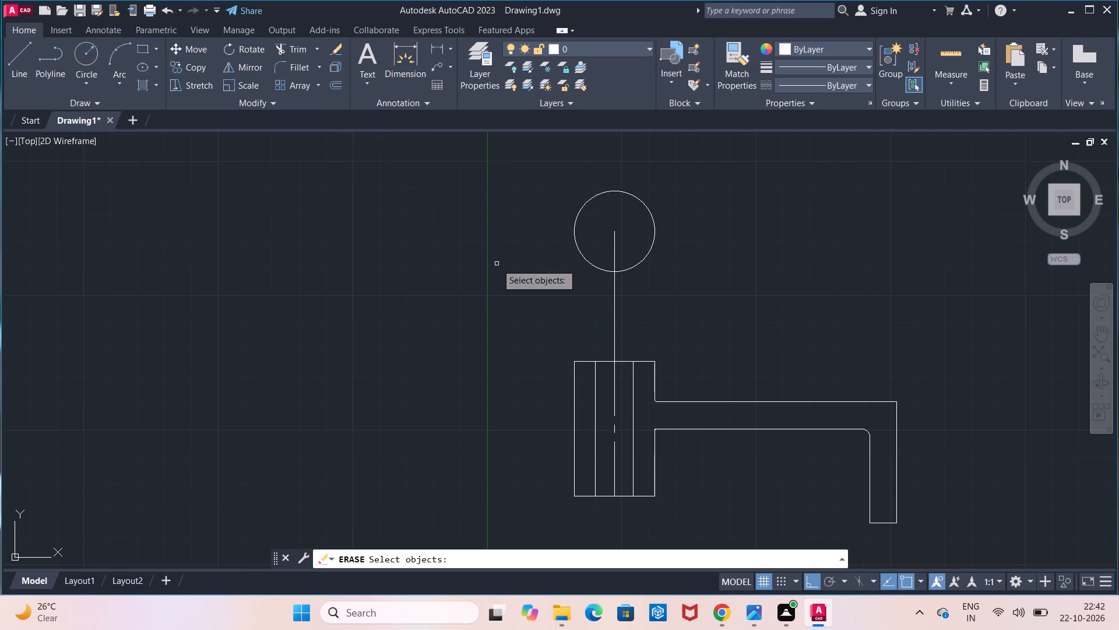
{"action": "left_click", "coordinate": [613, 306]}
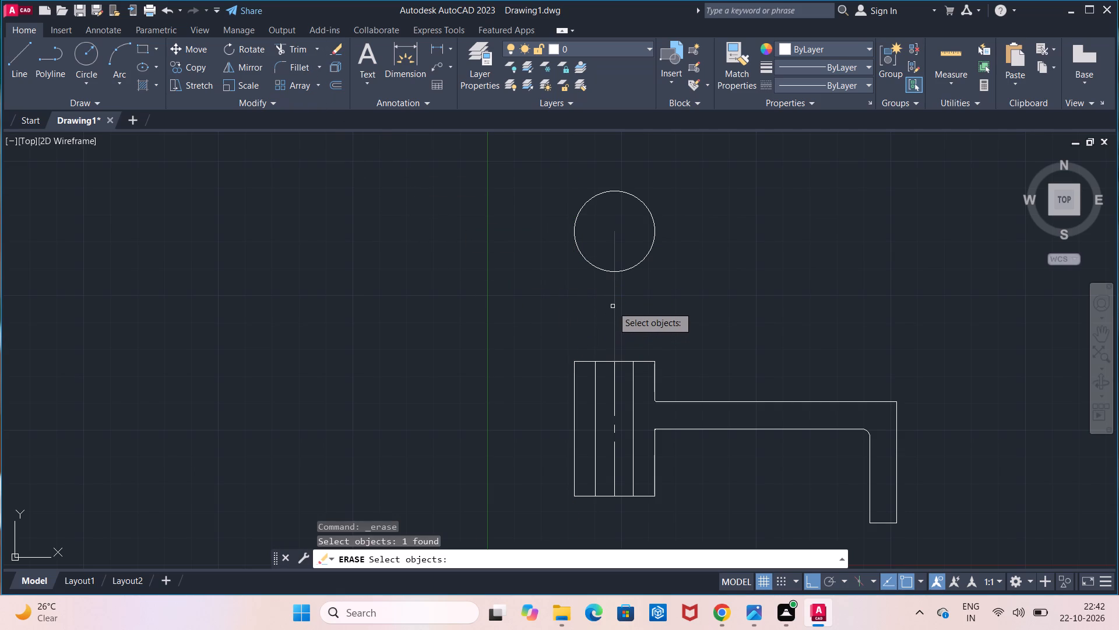
{"action": "key", "text": "Return"}
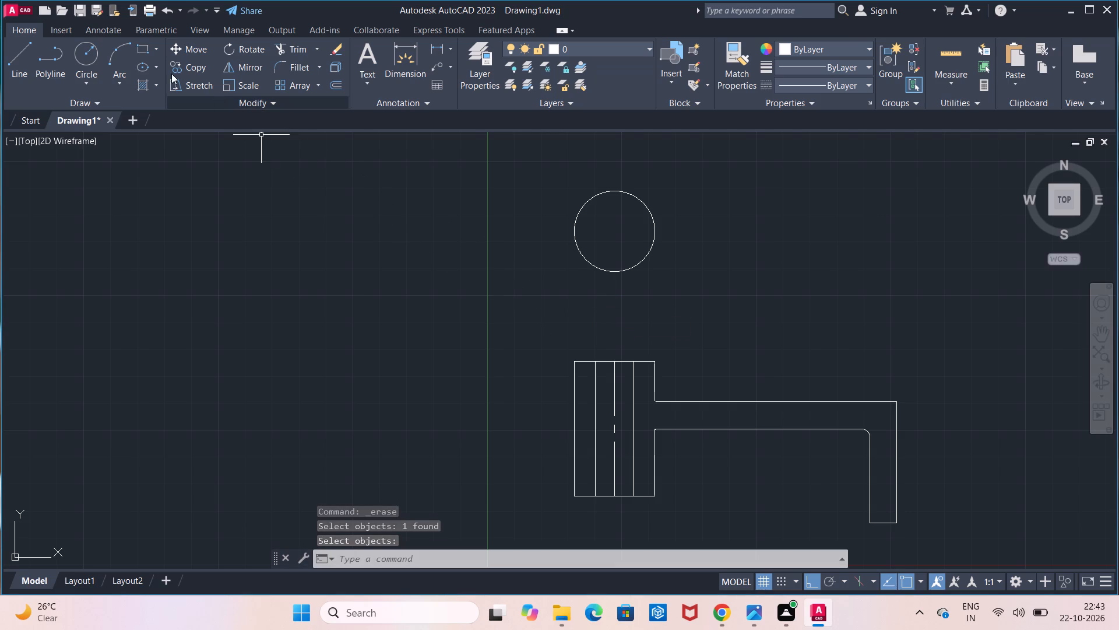
Draw a concentric circle of 7 mm radius inside the existing top-view circle.
{"action": "left_click", "coordinate": [80, 53]}
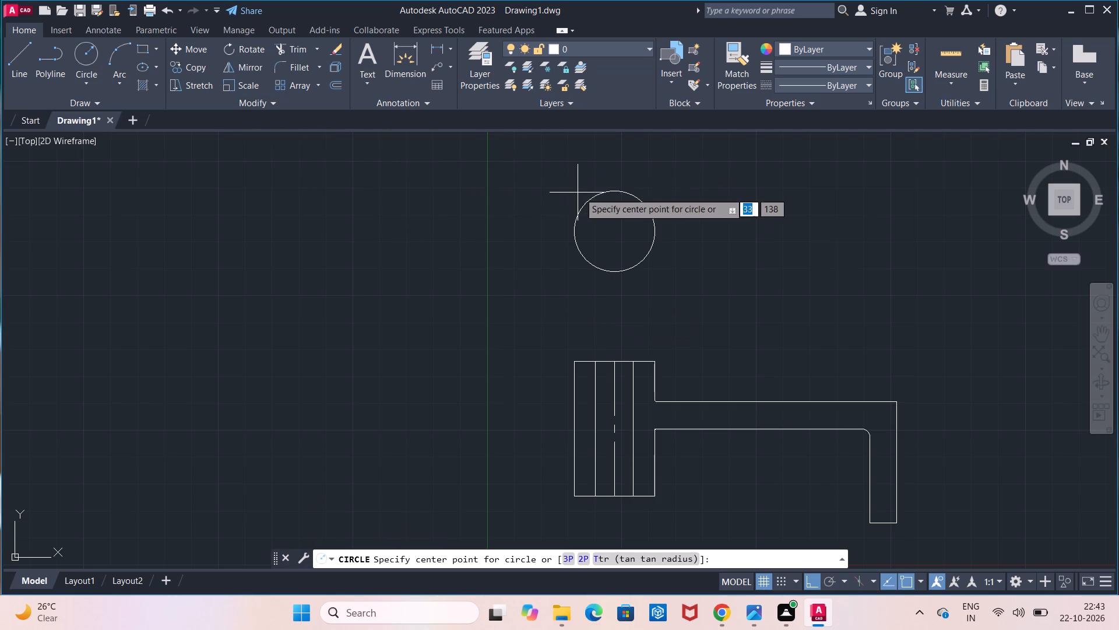
{"action": "left_click", "coordinate": [614, 235]}
{"action": "key", "text": "7"}
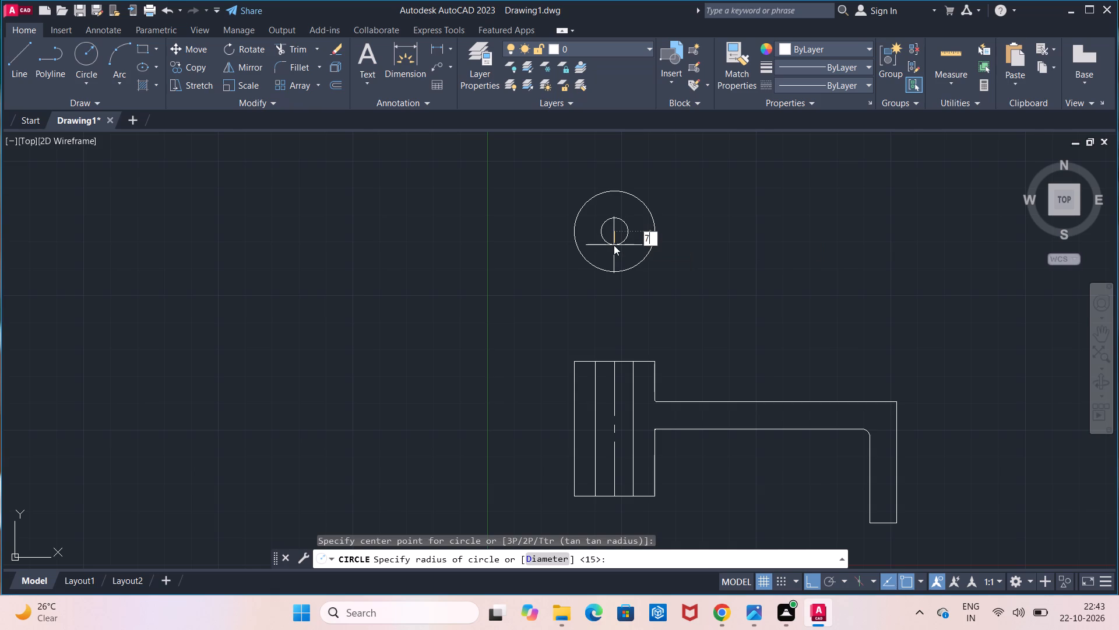
{"action": "key", "text": "Return"}
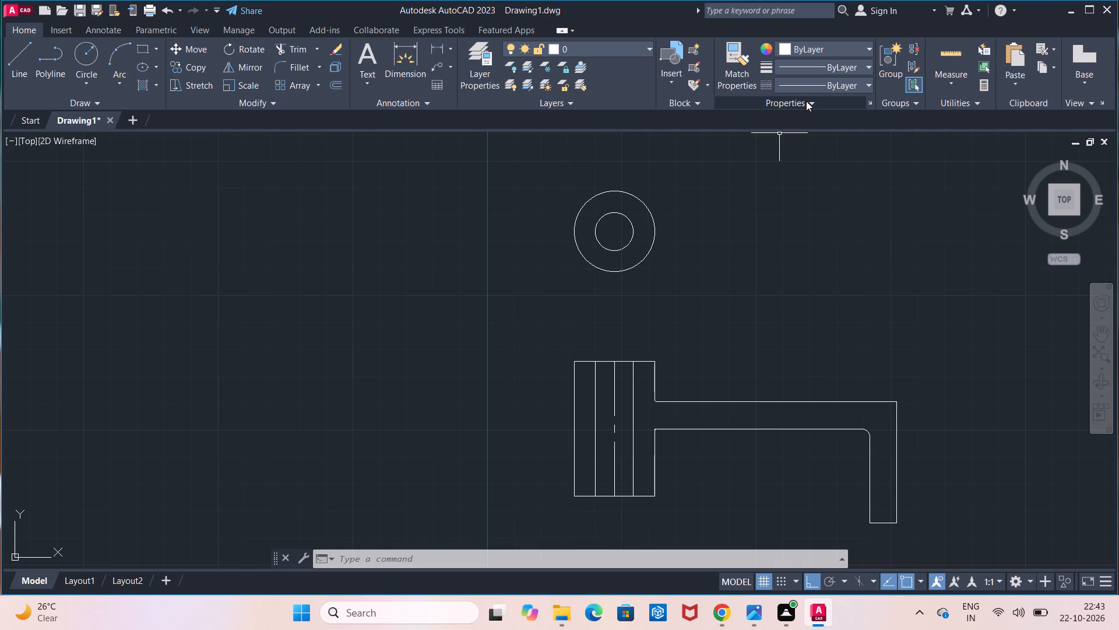
Using the CENTER linetype, draw lines from the circles' centre to the outer circle's bottom and left quadrants.
{"action": "left_click", "coordinate": [795, 78]}
{"action": "left_click", "coordinate": [812, 135]}
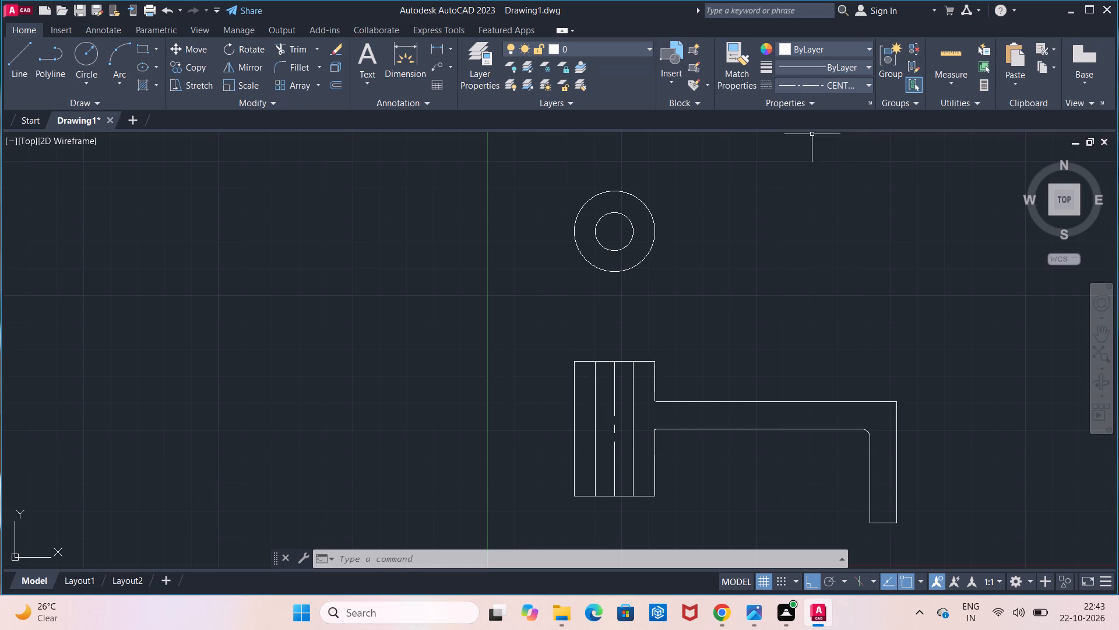
{"action": "left_click", "coordinate": [2, 74]}
{"action": "left_click", "coordinate": [8, 73]}
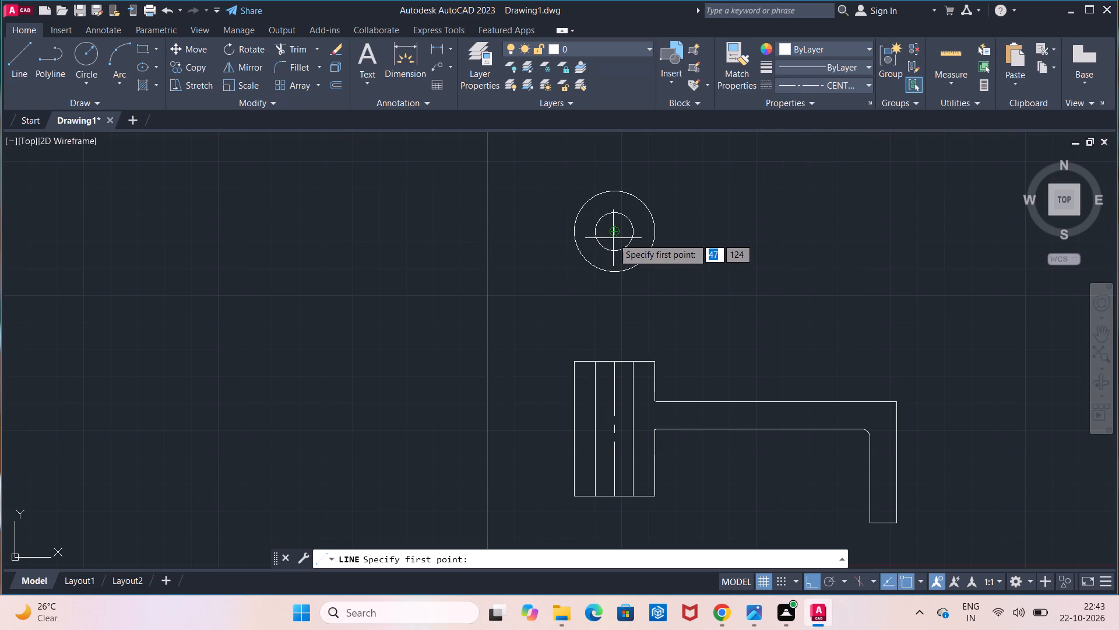
{"action": "left_click", "coordinate": [614, 232]}
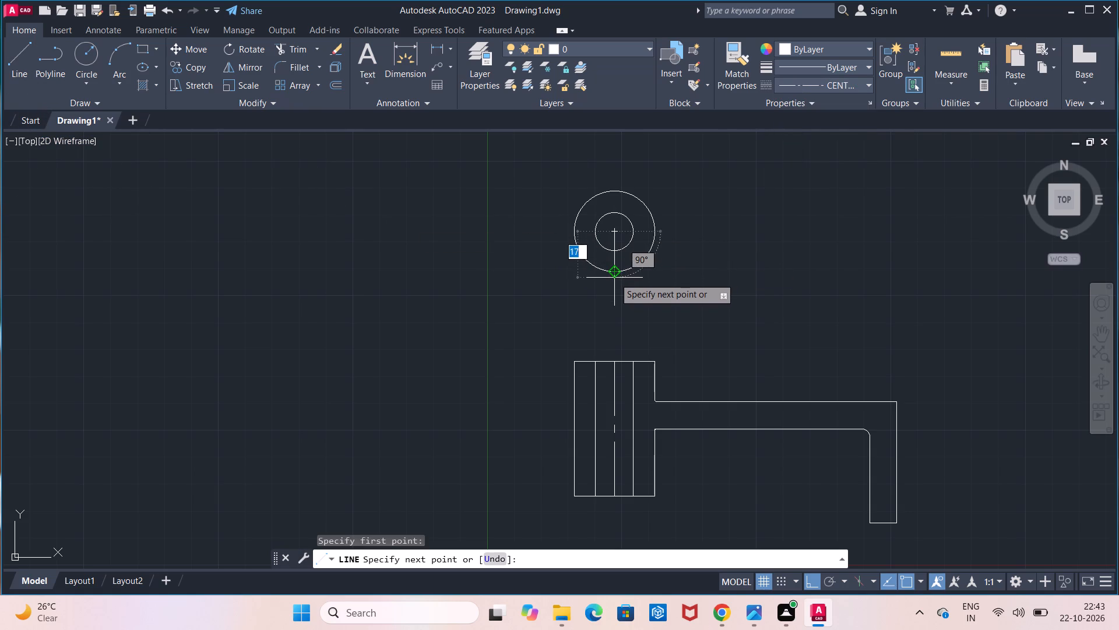
{"action": "left_click", "coordinate": [614, 278]}
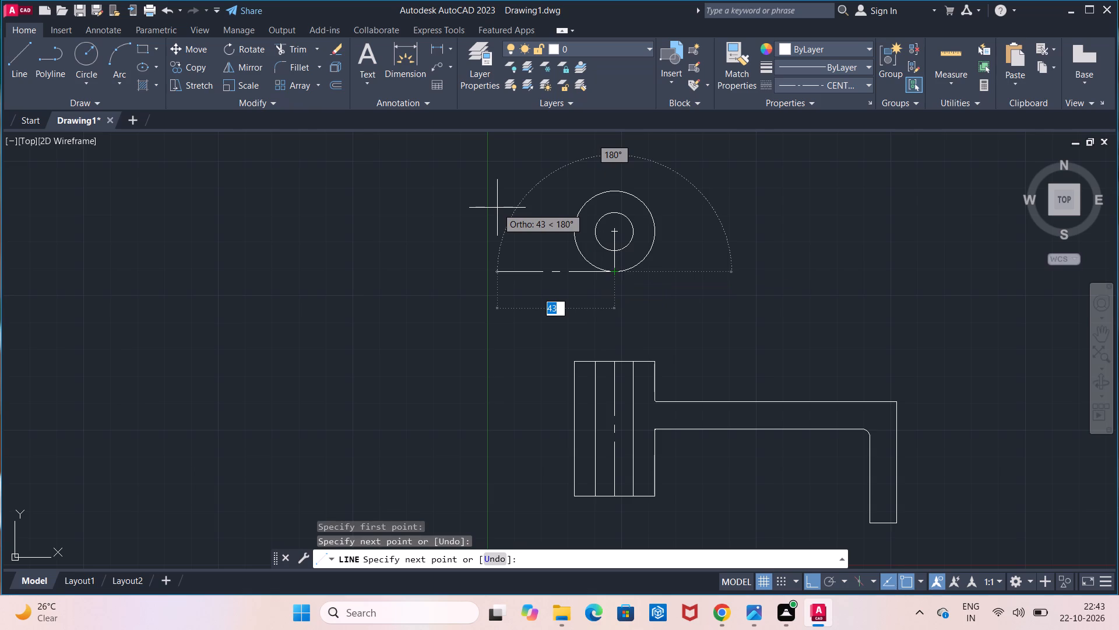
{"action": "key", "text": "Escape"}
{"action": "left_click", "coordinate": [16, 72]}
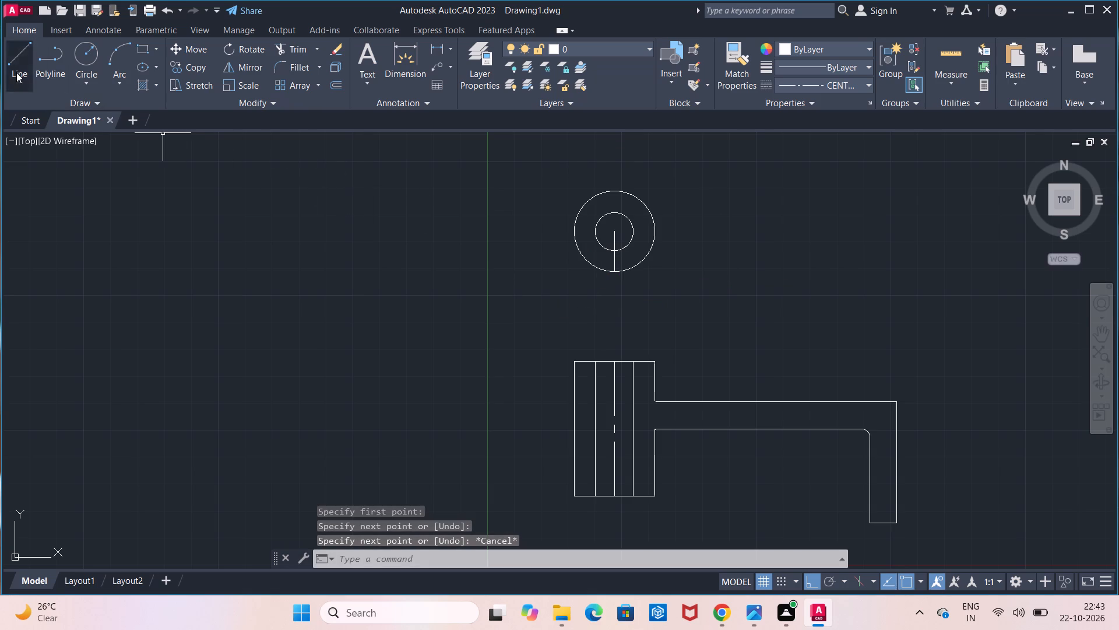
{"action": "left_click", "coordinate": [615, 226]}
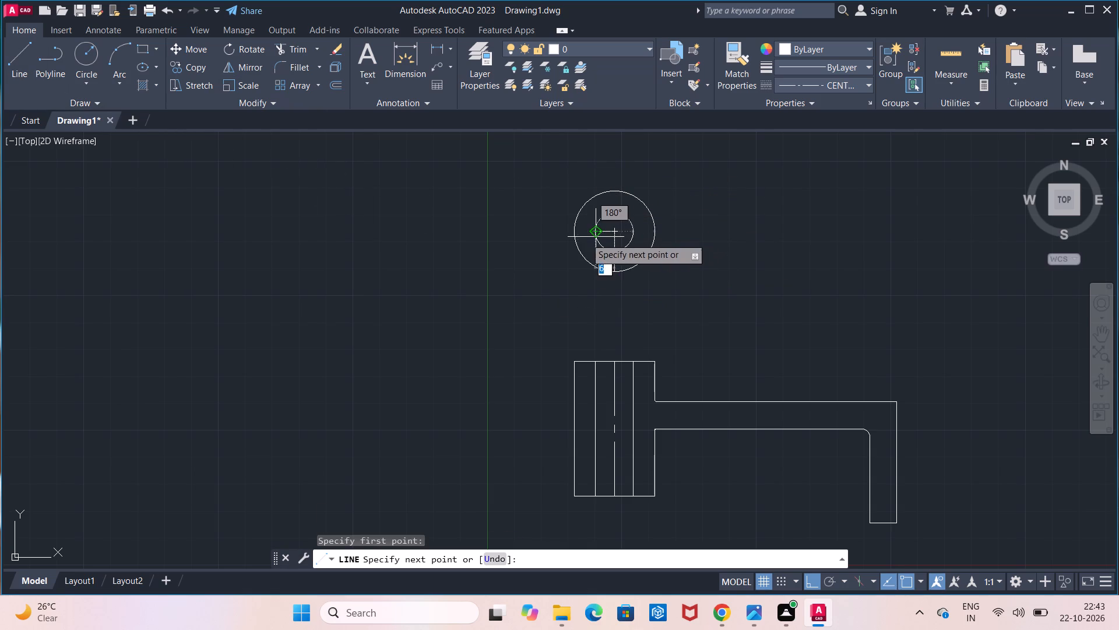
{"action": "left_click", "coordinate": [576, 232]}
{"action": "key", "text": "Escape"}
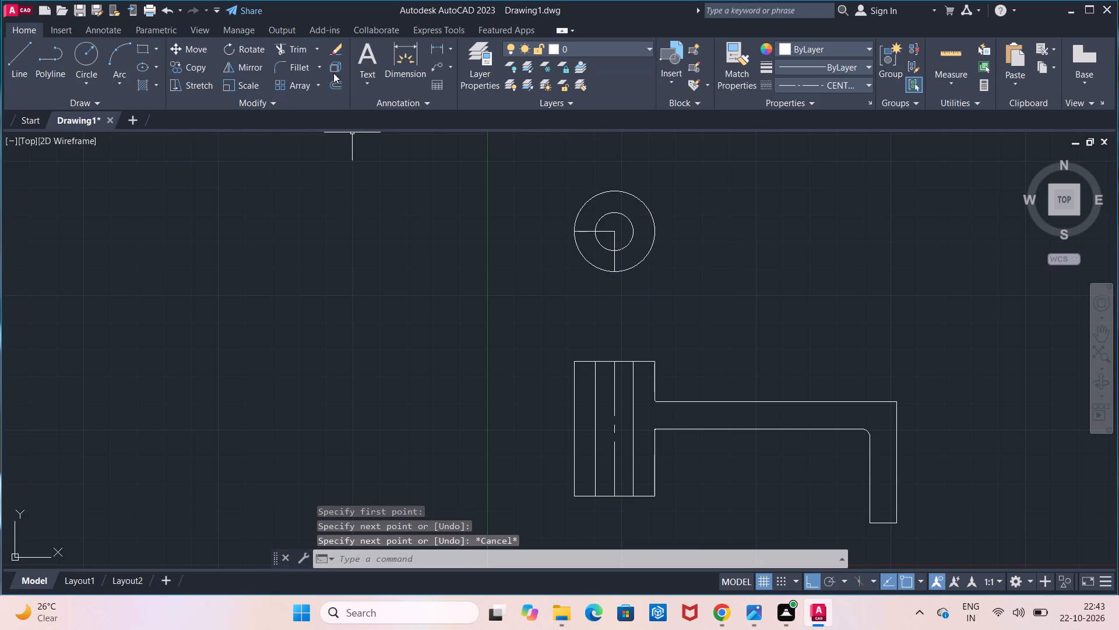
Extend the vertical and horizontal centre lines across to the opposite sides of the outer circle.
{"action": "left_click", "coordinate": [319, 54]}
{"action": "left_click", "coordinate": [325, 104]}
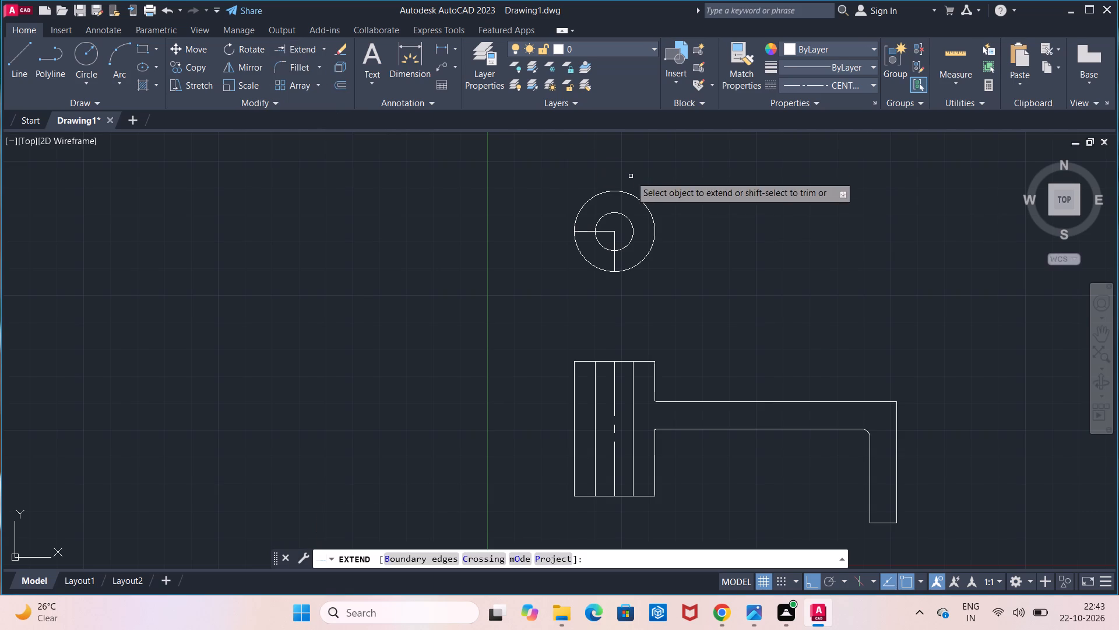
{"action": "left_click", "coordinate": [615, 243]}
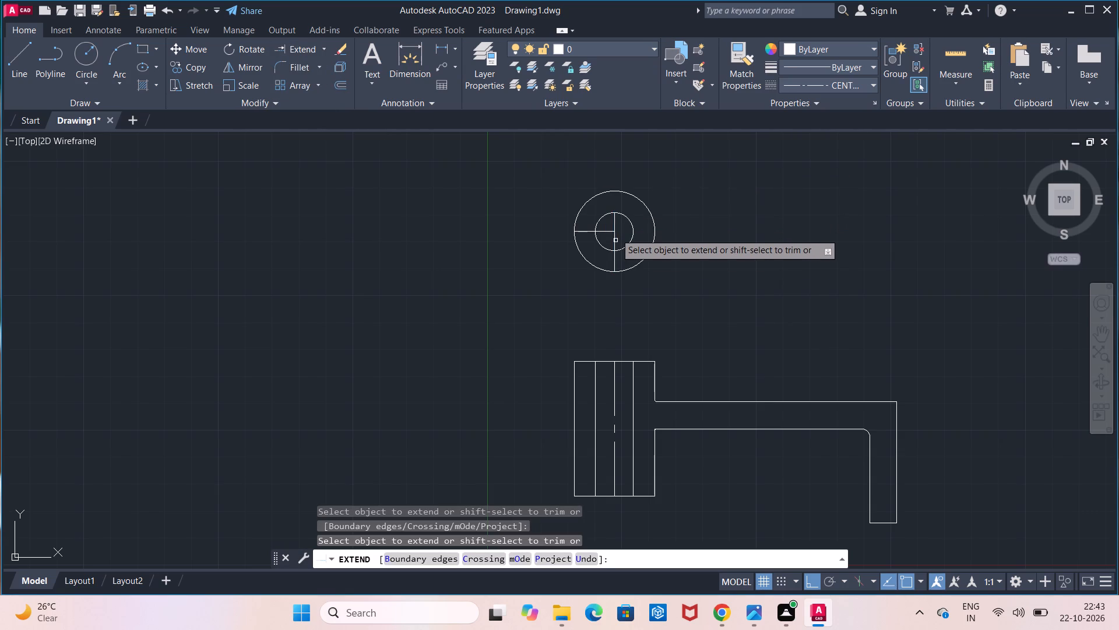
{"action": "left_click", "coordinate": [615, 226]}
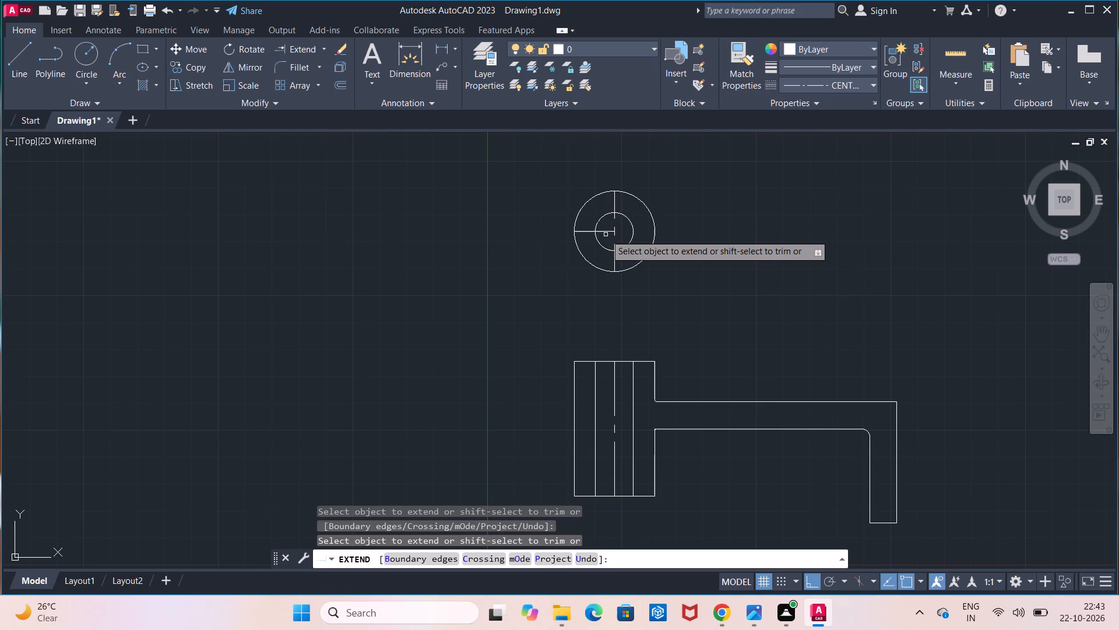
{"action": "left_click", "coordinate": [606, 231]}
{"action": "left_click", "coordinate": [608, 231]}
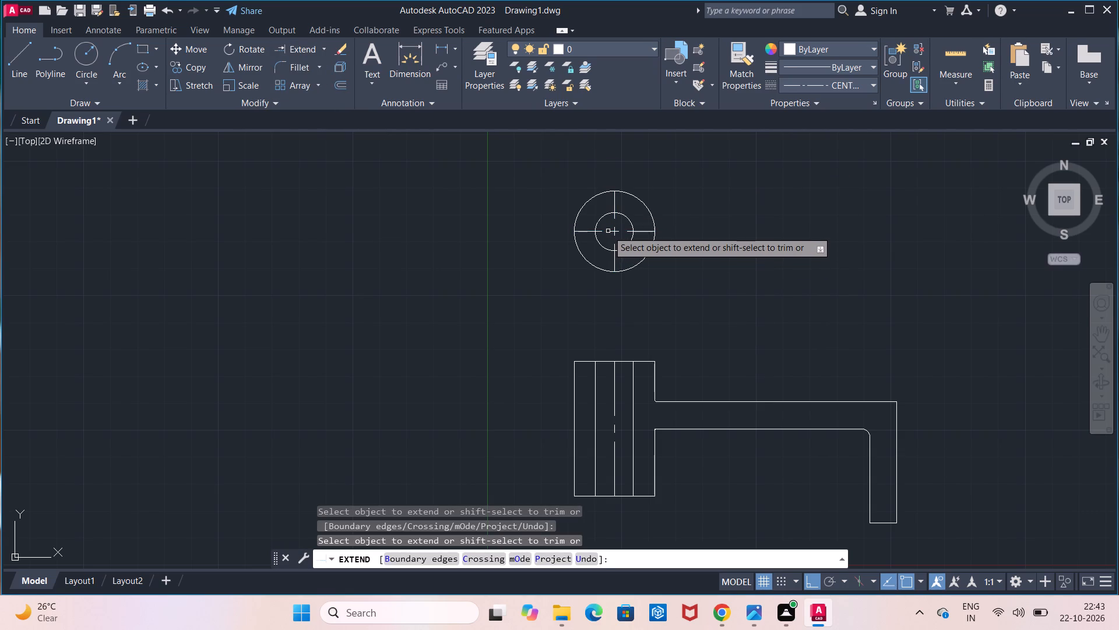
{"action": "key", "text": "Escape"}
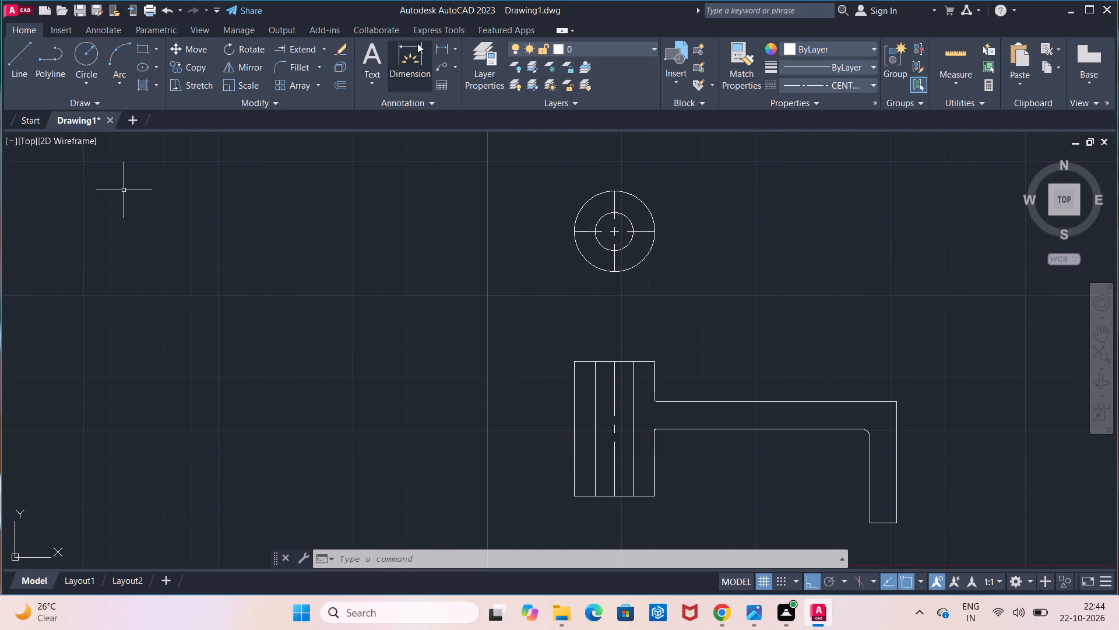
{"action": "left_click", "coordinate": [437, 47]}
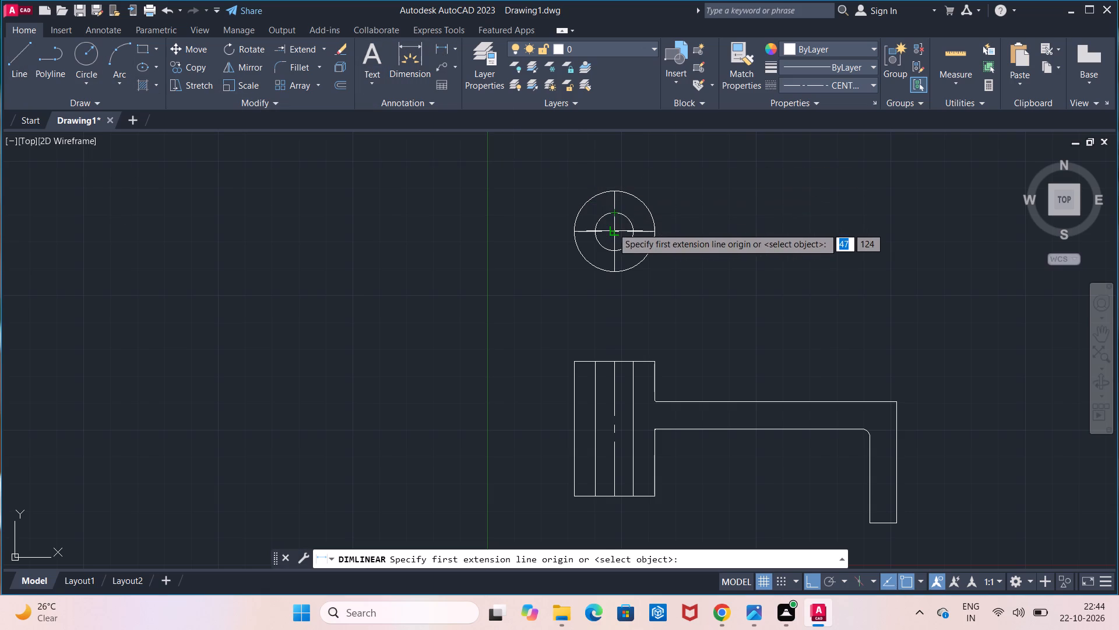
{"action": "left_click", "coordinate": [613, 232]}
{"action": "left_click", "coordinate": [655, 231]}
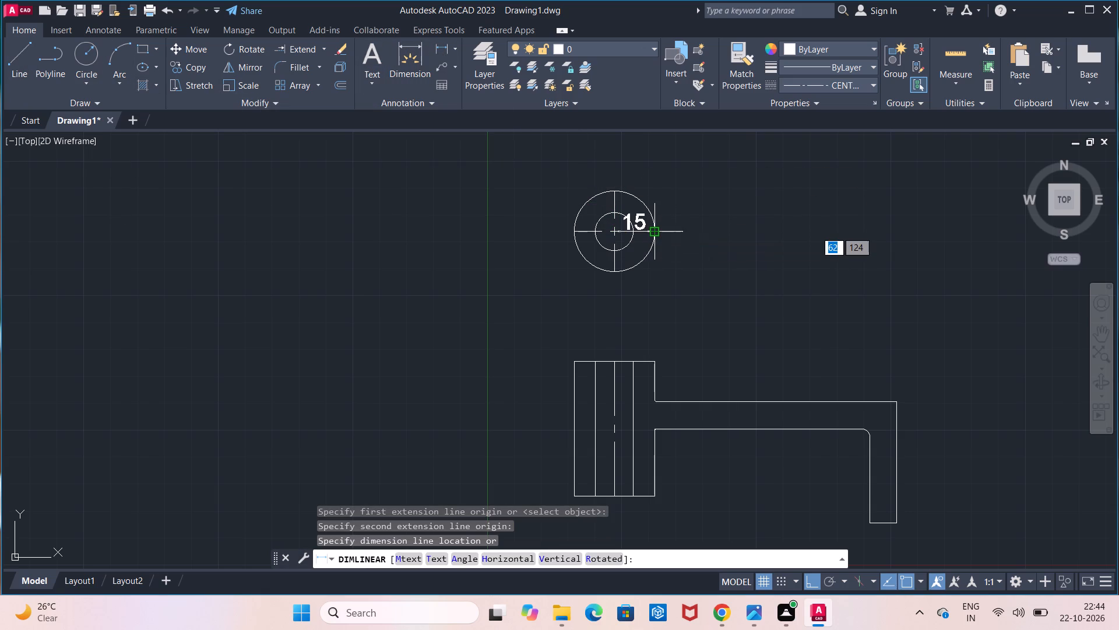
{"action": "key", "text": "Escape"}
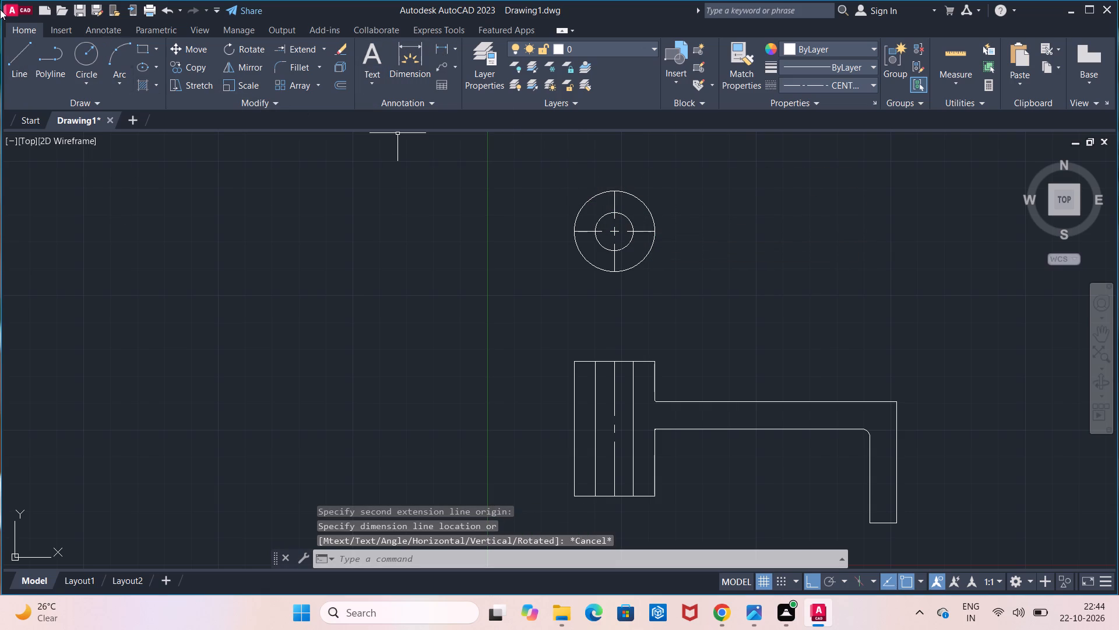
Draw a 90 mm horizontal centre line outward from the outer circle's right quadrant.
{"action": "left_click", "coordinate": [17, 52]}
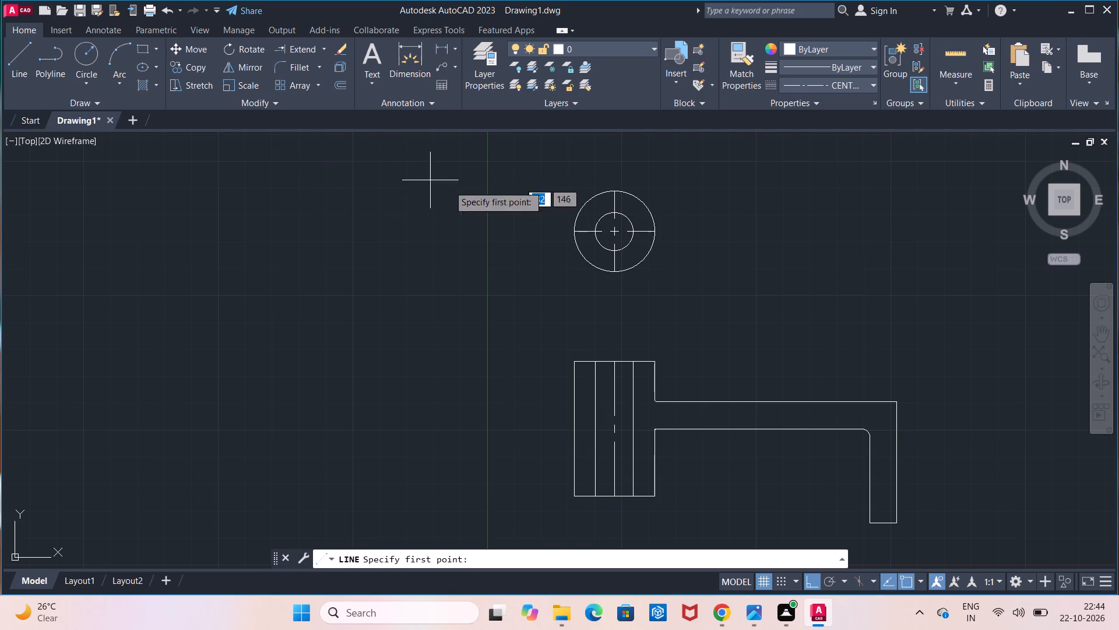
{"action": "left_click", "coordinate": [652, 229]}
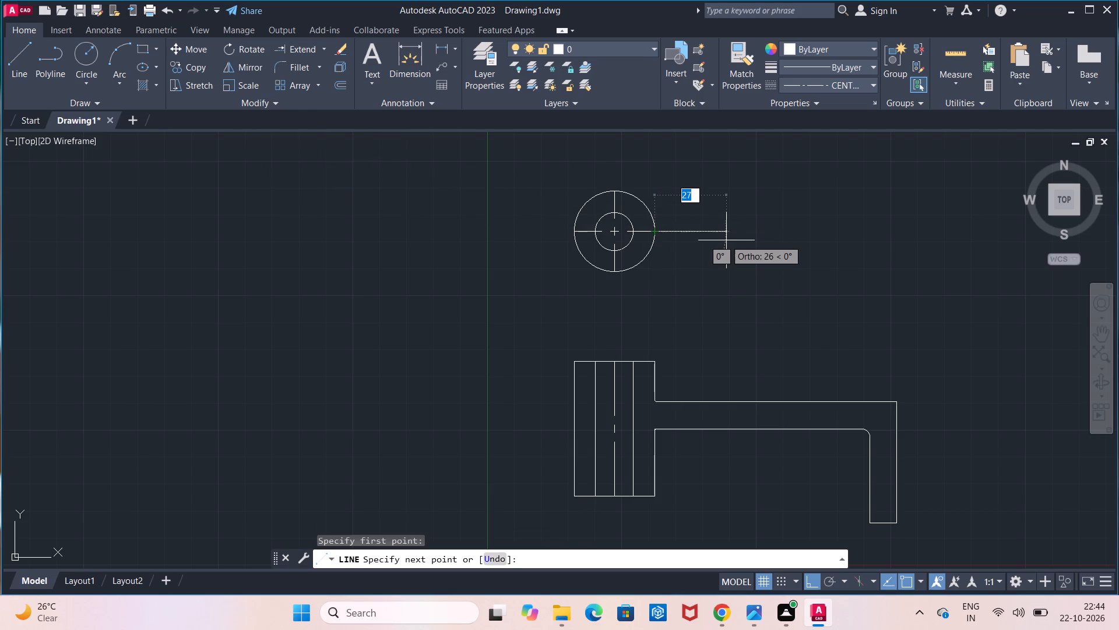
{"action": "type", "text": "90"}
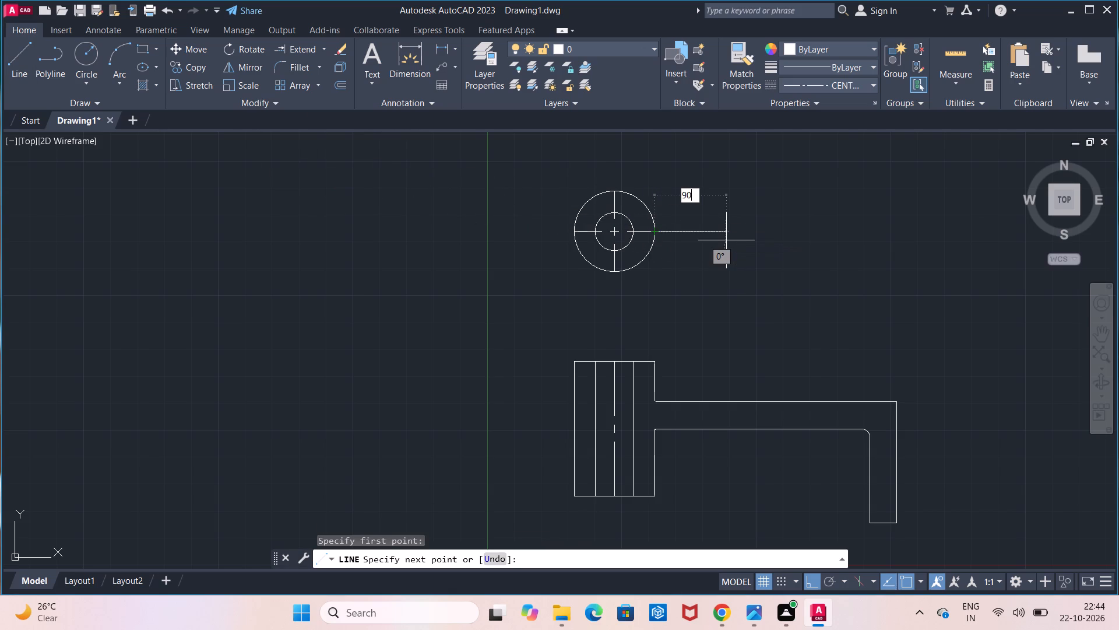
{"action": "key", "text": "Return"}
{"action": "key", "text": "Escape"}
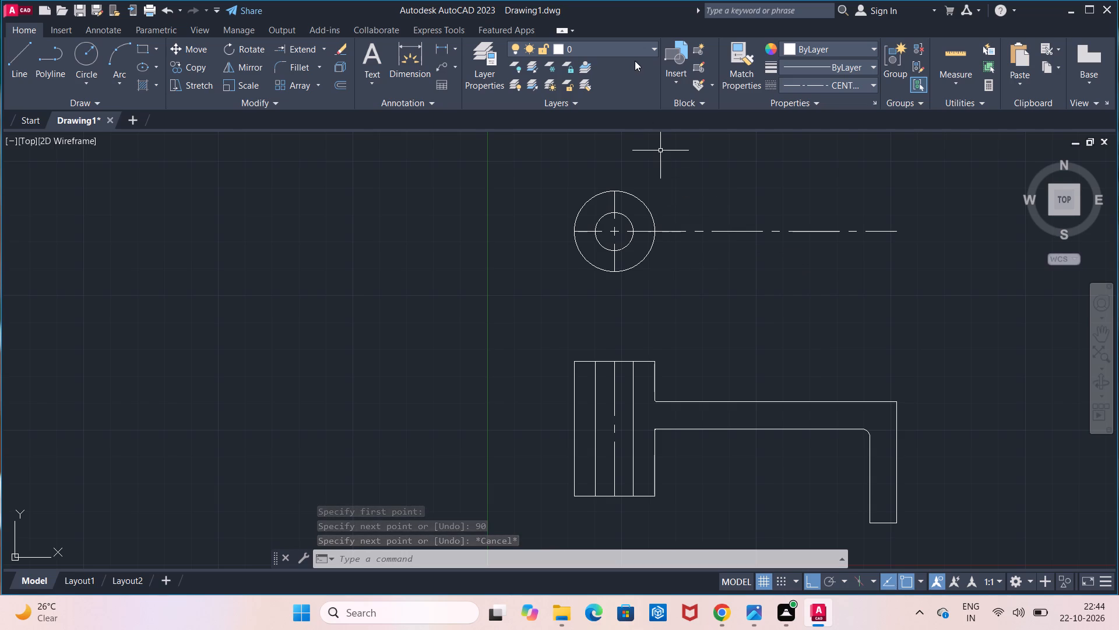
Set the current linetype to ByLayer.
{"action": "left_click", "coordinate": [871, 87]}
{"action": "left_click", "coordinate": [866, 105]}
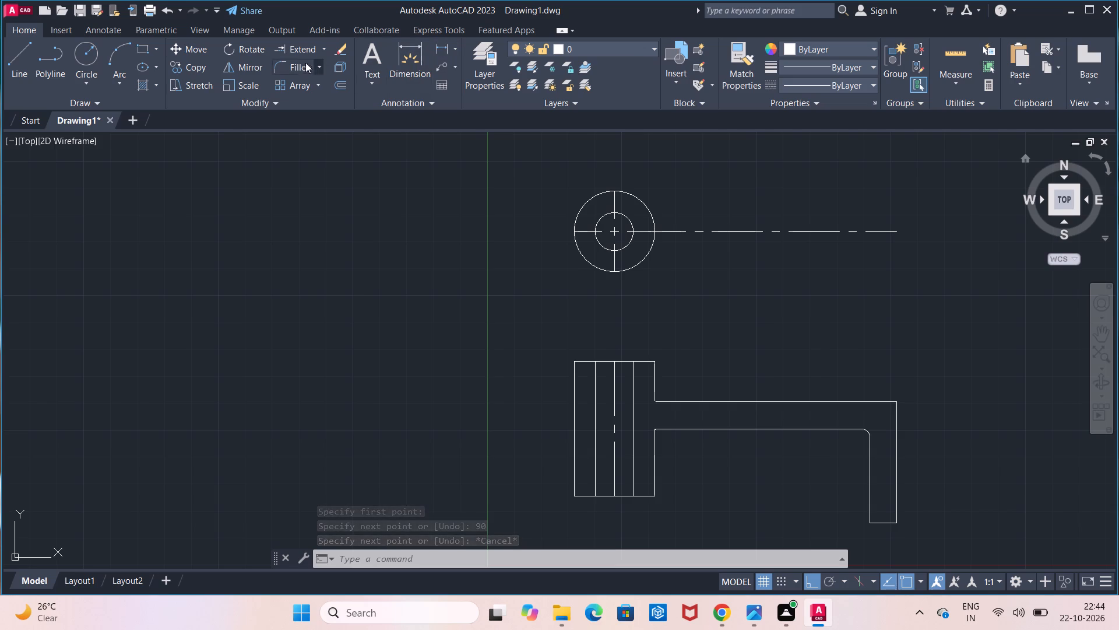
Offset the 90 mm horizontal centre line by 14 mm both above and below it.
{"action": "left_click", "coordinate": [341, 82]}
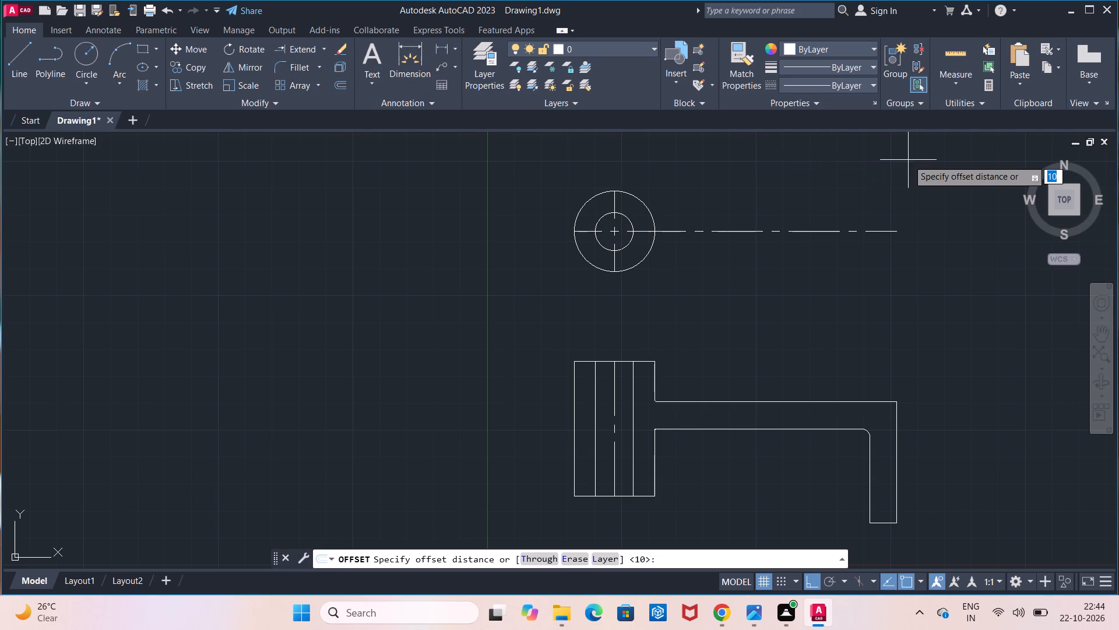
{"action": "left_click", "coordinate": [752, 229]}
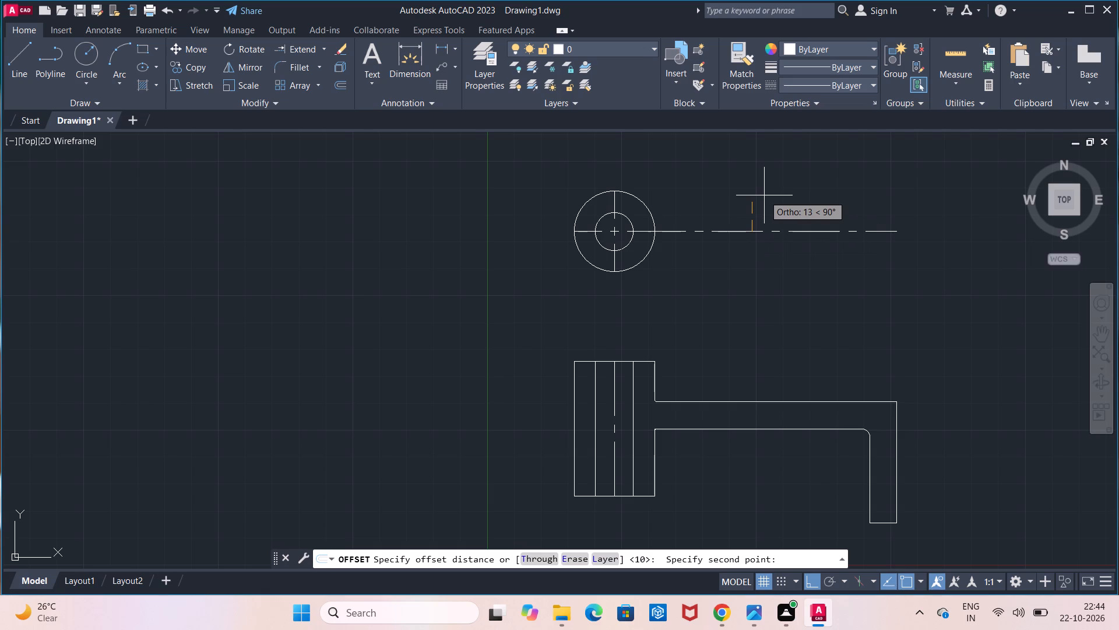
{"action": "key", "text": "1"}
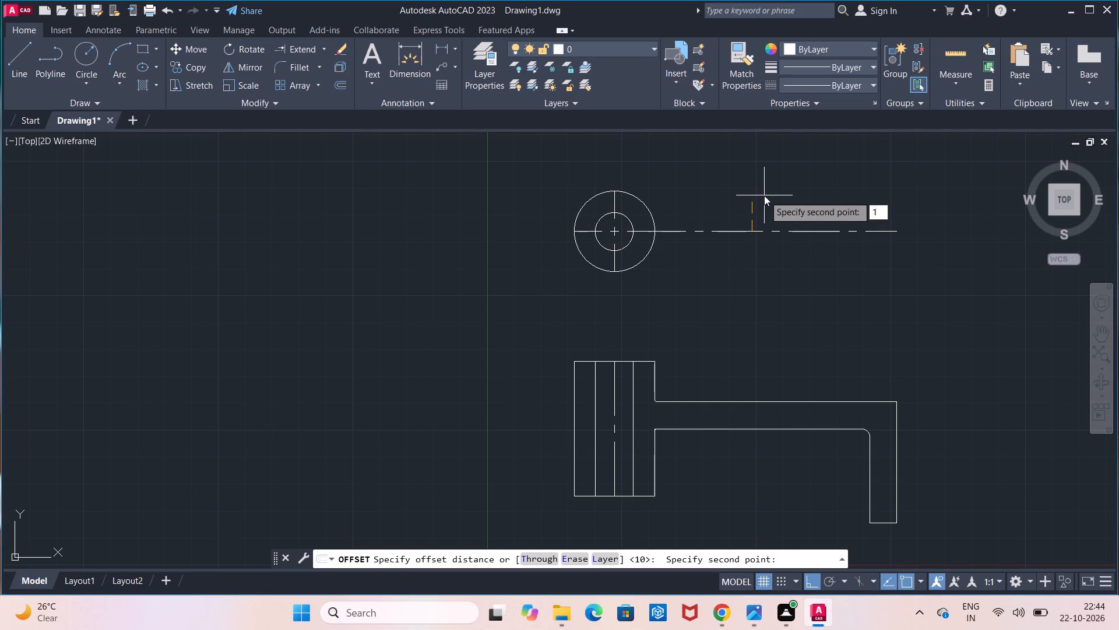
{"action": "key", "text": "4"}
{"action": "key", "text": "Return"}
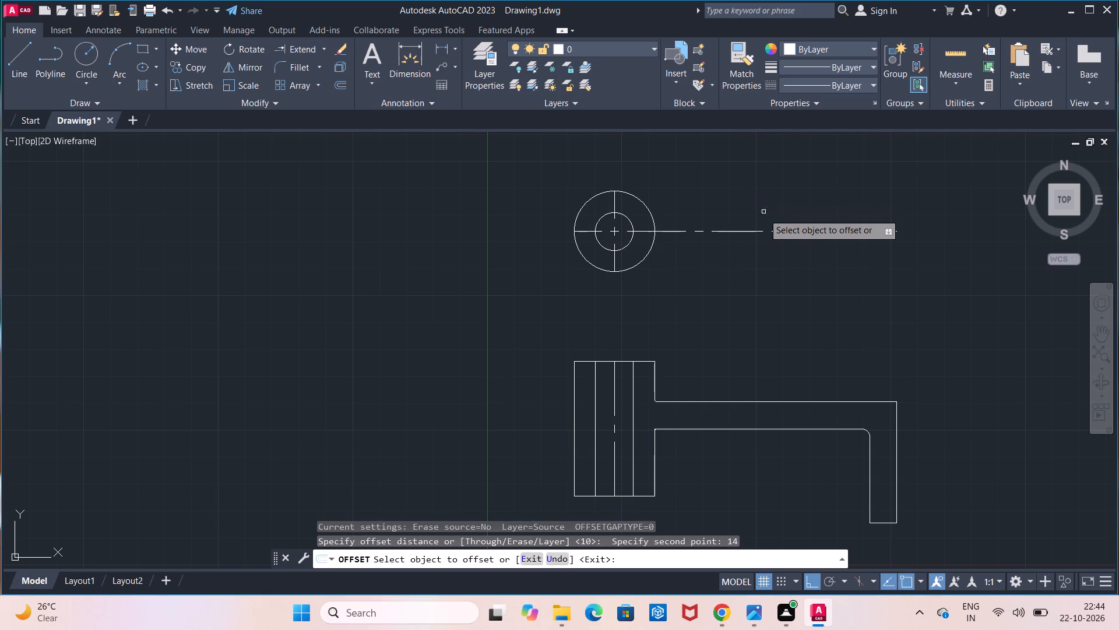
{"action": "left_click", "coordinate": [759, 231]}
{"action": "left_click", "coordinate": [758, 219]}
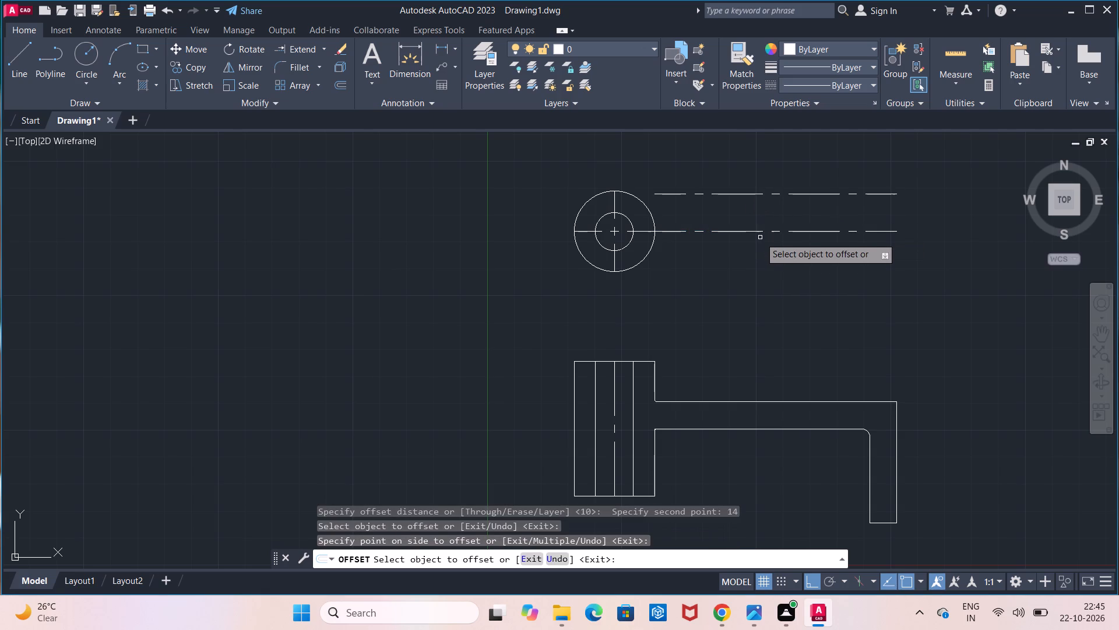
{"action": "left_click", "coordinate": [758, 232]}
{"action": "left_click", "coordinate": [758, 241]}
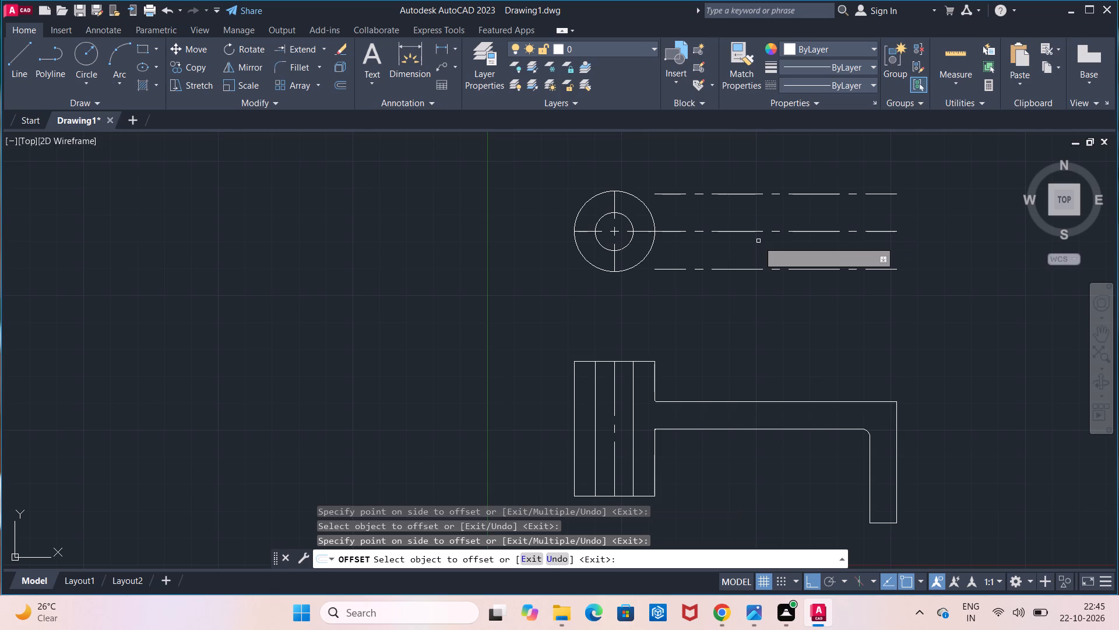
{"action": "key", "text": "Escape"}
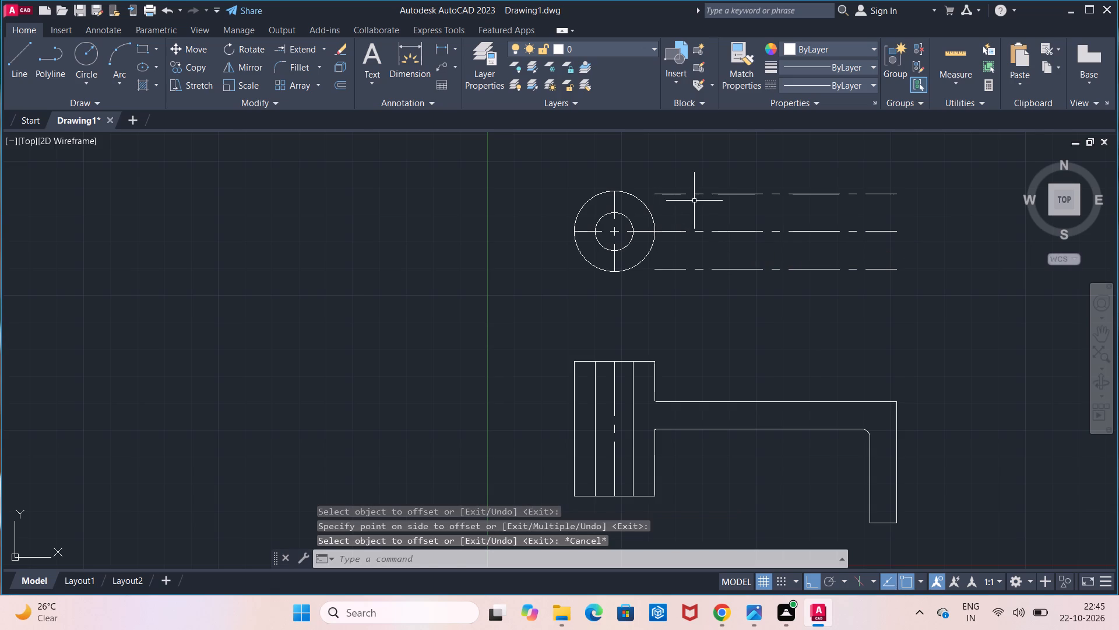
Change the linetype of the upper offset line to ByLayer.
{"action": "left_click", "coordinate": [709, 194]}
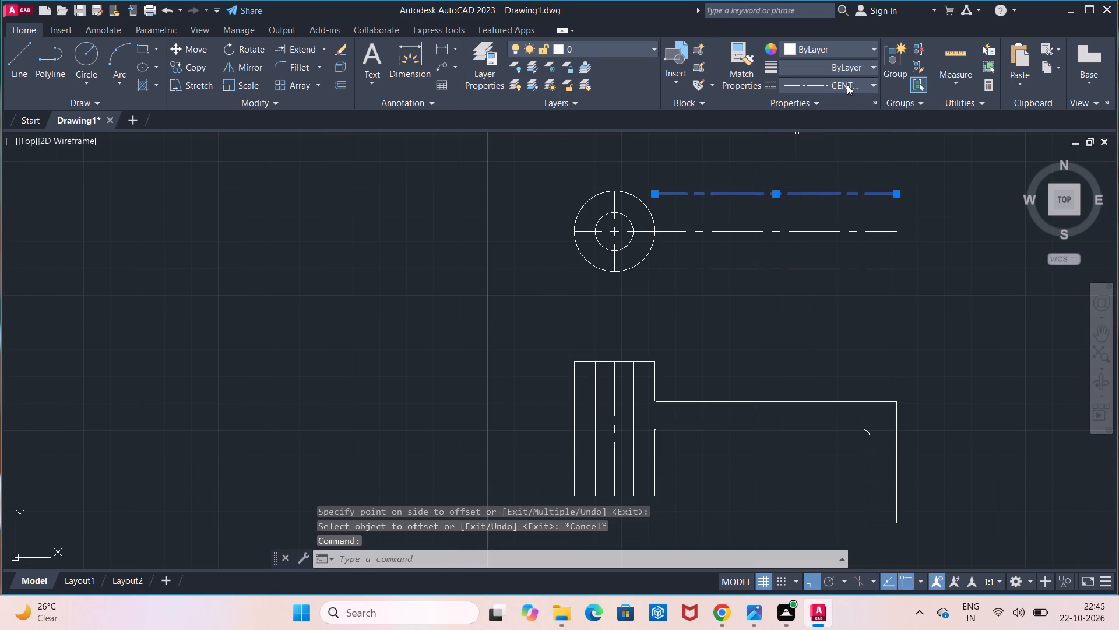
{"action": "left_click", "coordinate": [847, 85]}
{"action": "left_click", "coordinate": [847, 98]}
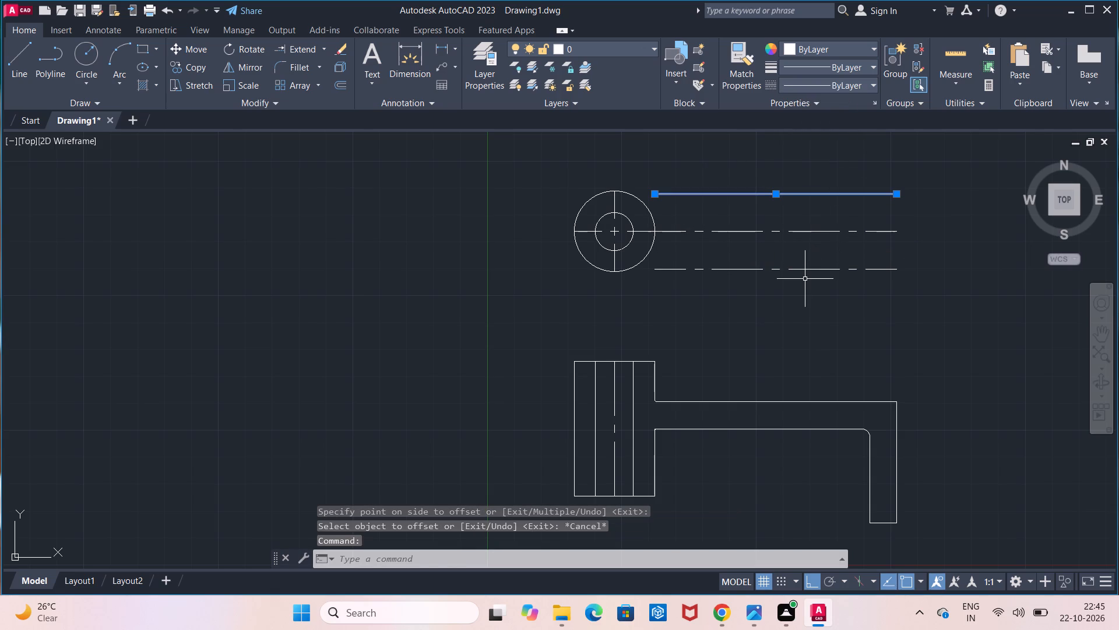
Change the linetype of the lower offset line in the top view to ByLayer.
{"action": "left_click", "coordinate": [806, 267]}
{"action": "left_click", "coordinate": [818, 78]}
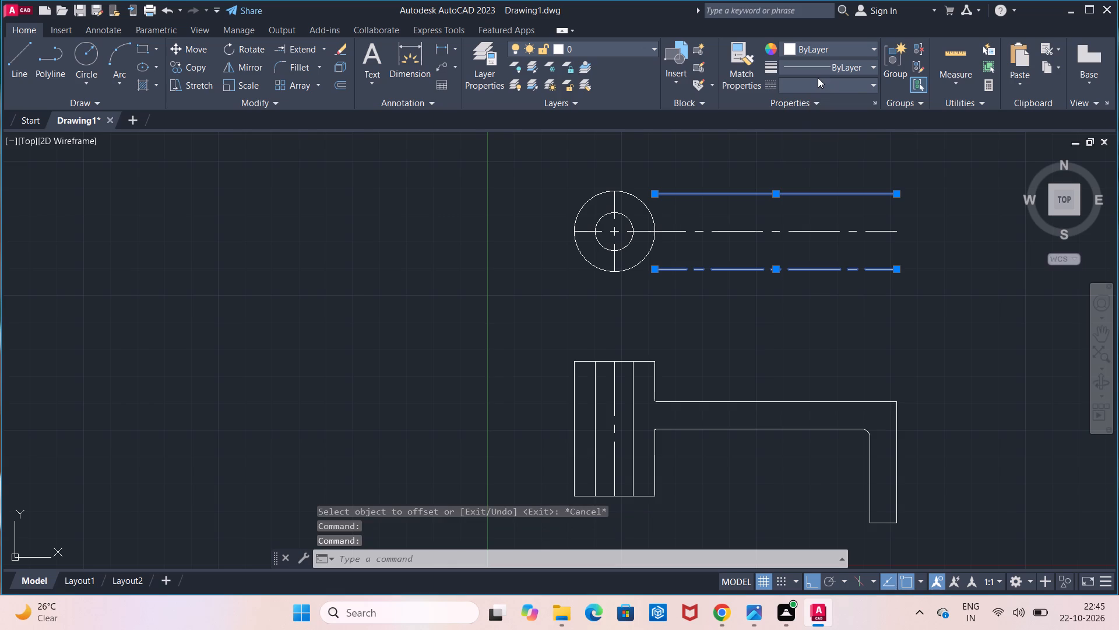
{"action": "left_click", "coordinate": [820, 105]}
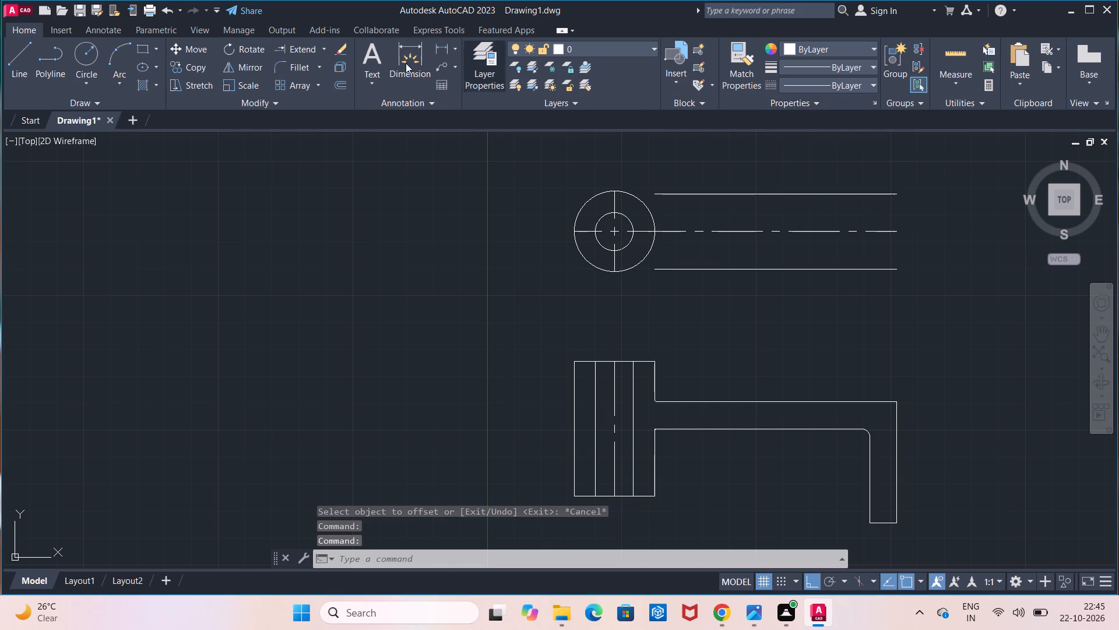
Extend the upper and lower arm lines of the top view to meet the outer circle.
{"action": "left_click", "coordinate": [305, 50]}
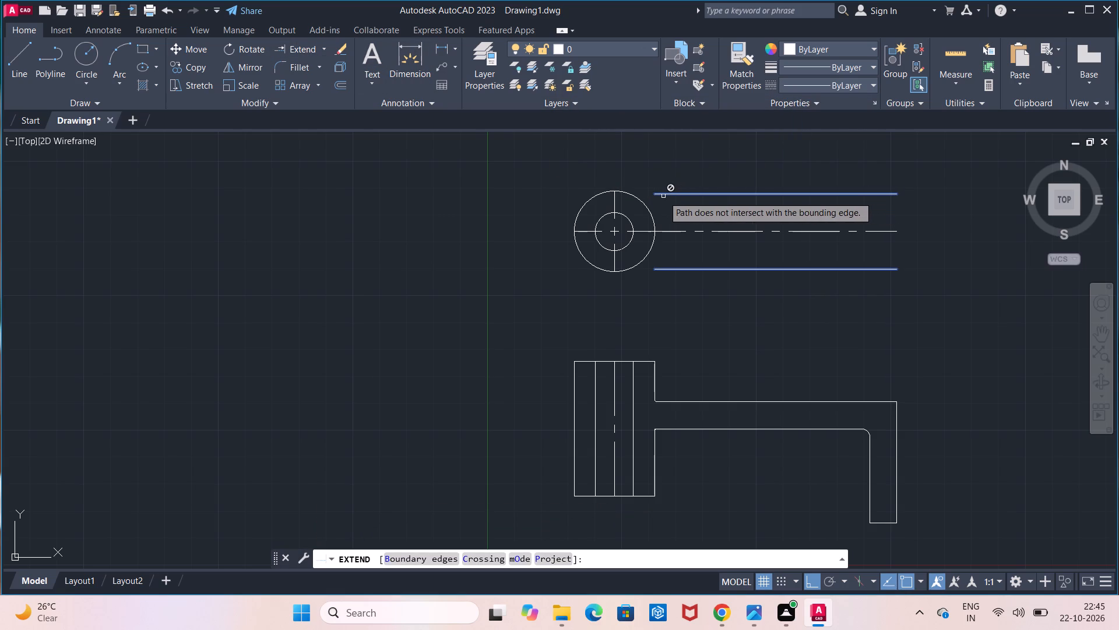
{"action": "key", "text": "Escape"}
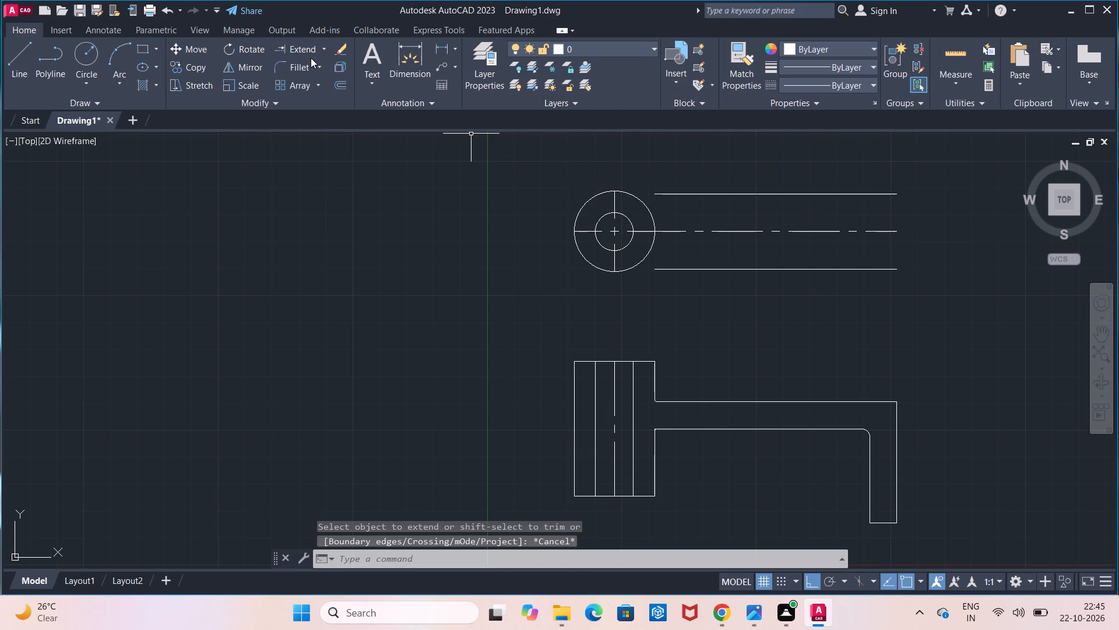
{"action": "left_click", "coordinate": [310, 50]}
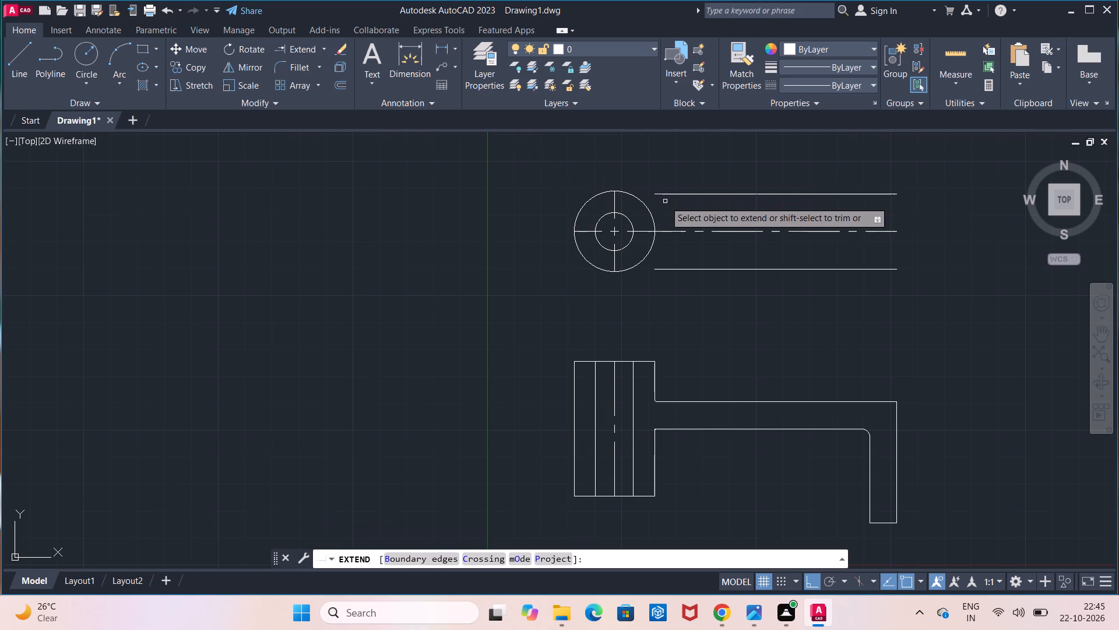
{"action": "left_click", "coordinate": [660, 194]}
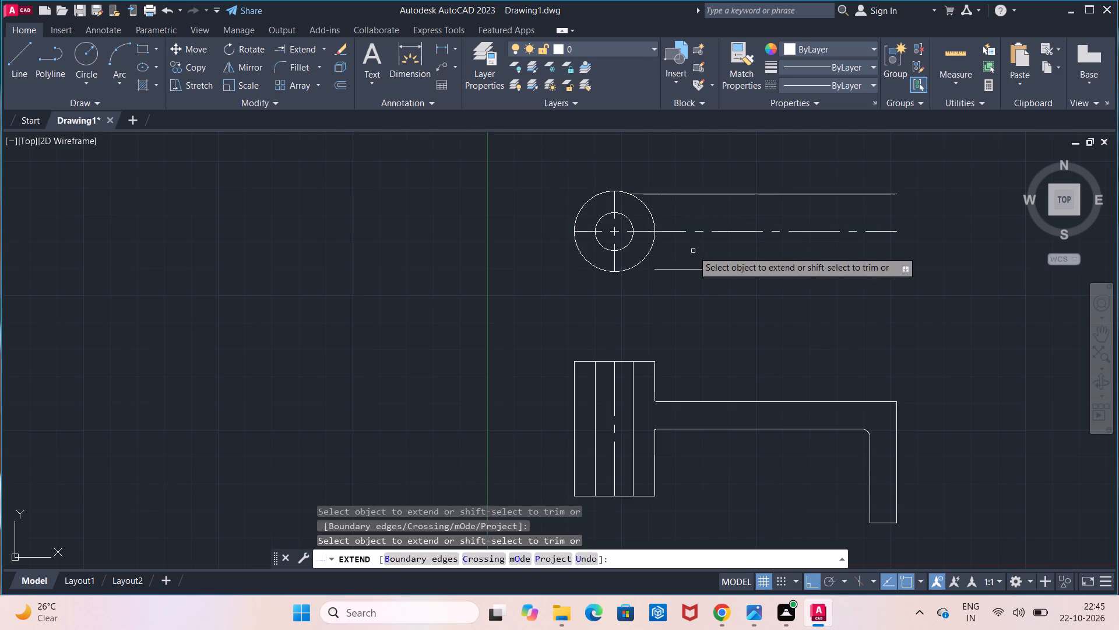
{"action": "left_click", "coordinate": [699, 270]}
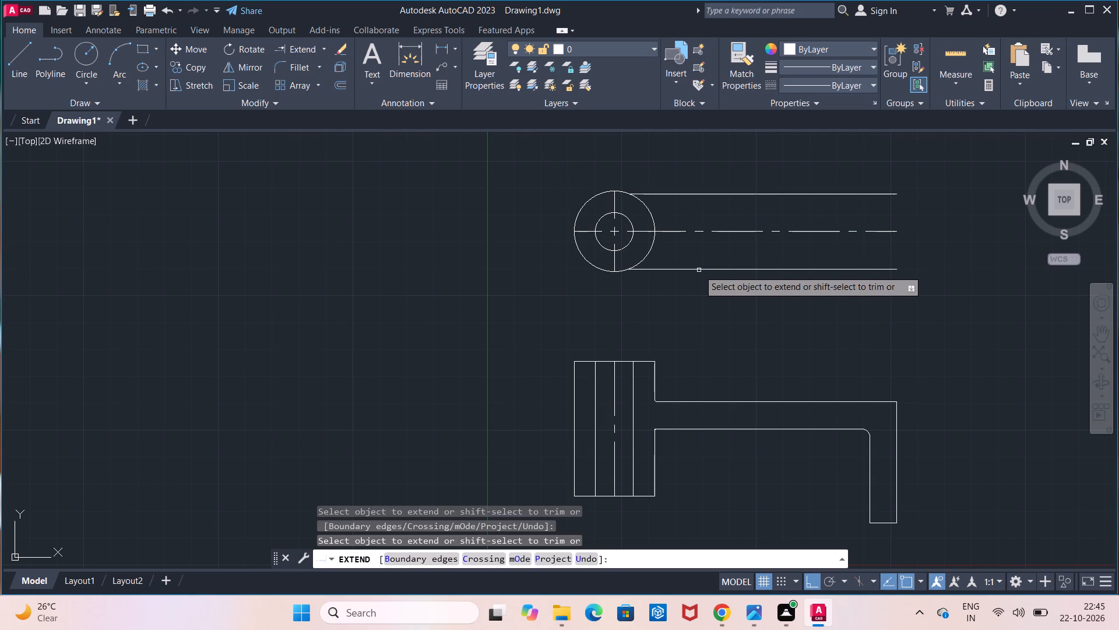
{"action": "key", "text": "Escape"}
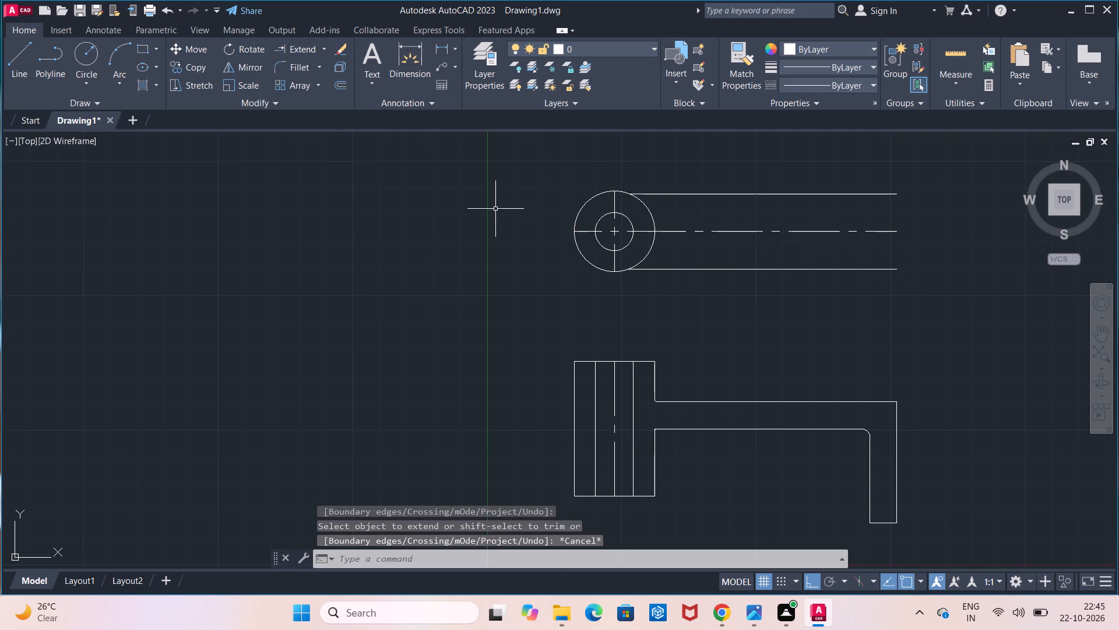
Draw a vertical line closing the free end of the top-view arm between its upper and lower edges.
{"action": "left_click", "coordinate": [19, 78]}
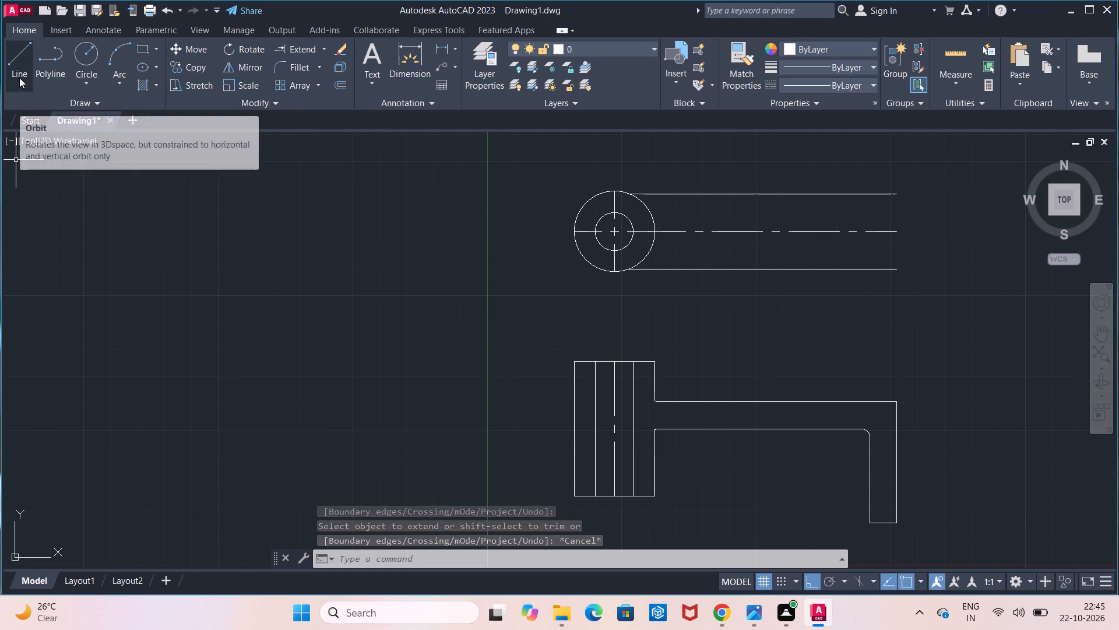
{"action": "left_click", "coordinate": [897, 198]}
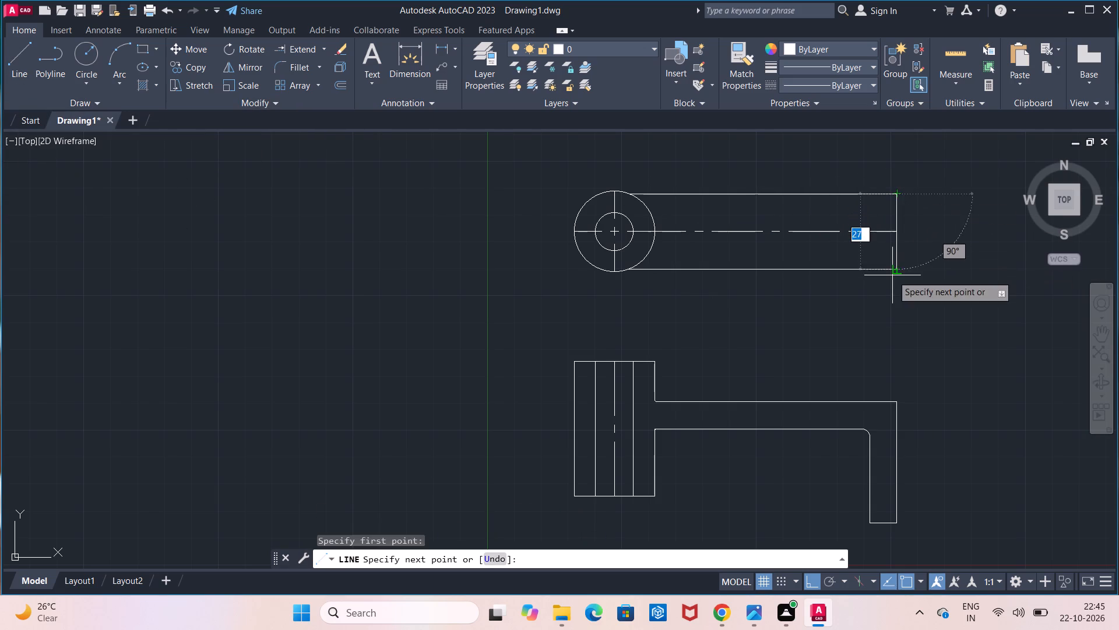
{"action": "left_click", "coordinate": [892, 275]}
{"action": "key", "text": "Escape"}
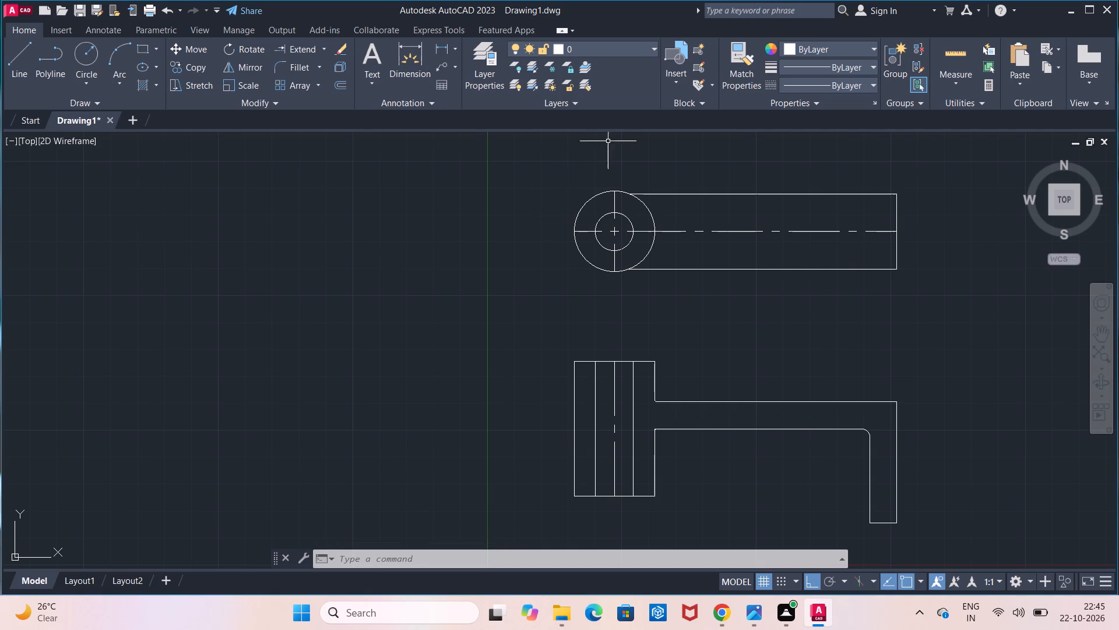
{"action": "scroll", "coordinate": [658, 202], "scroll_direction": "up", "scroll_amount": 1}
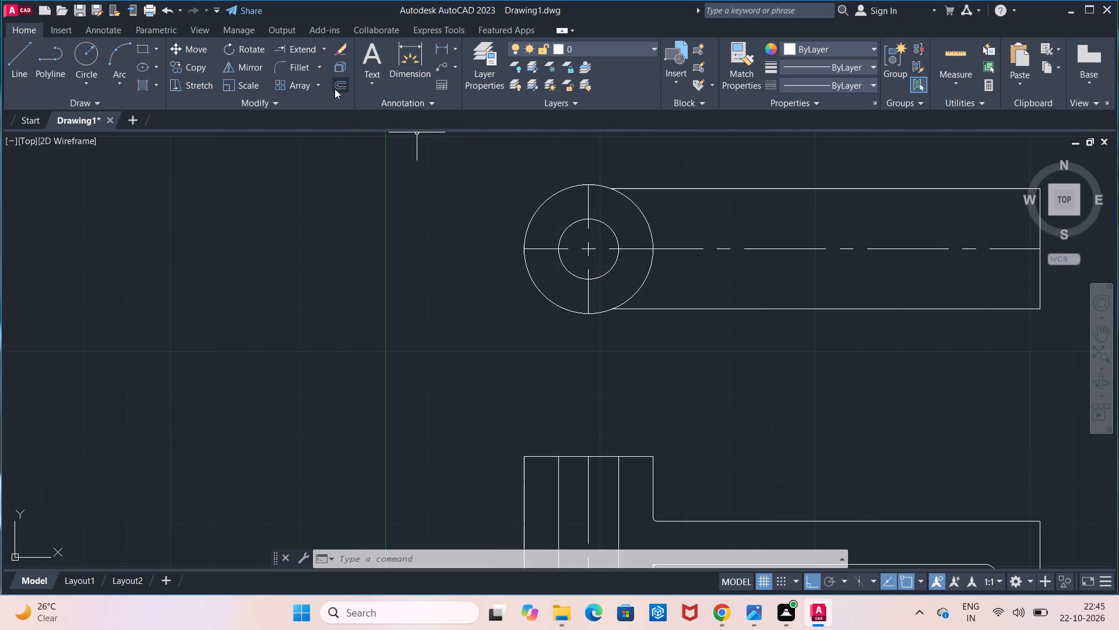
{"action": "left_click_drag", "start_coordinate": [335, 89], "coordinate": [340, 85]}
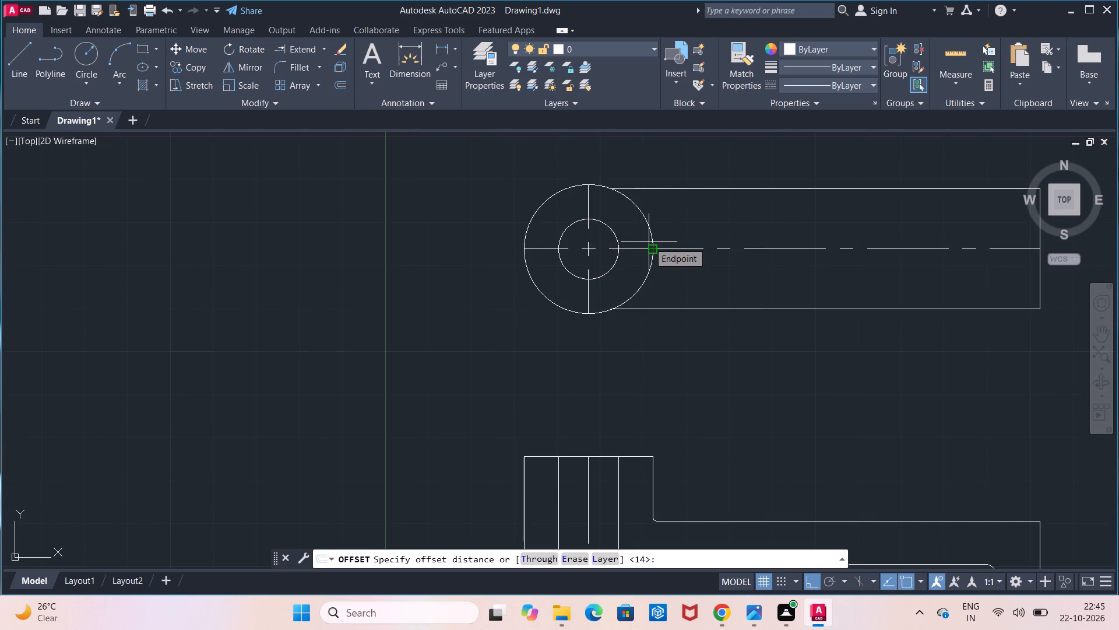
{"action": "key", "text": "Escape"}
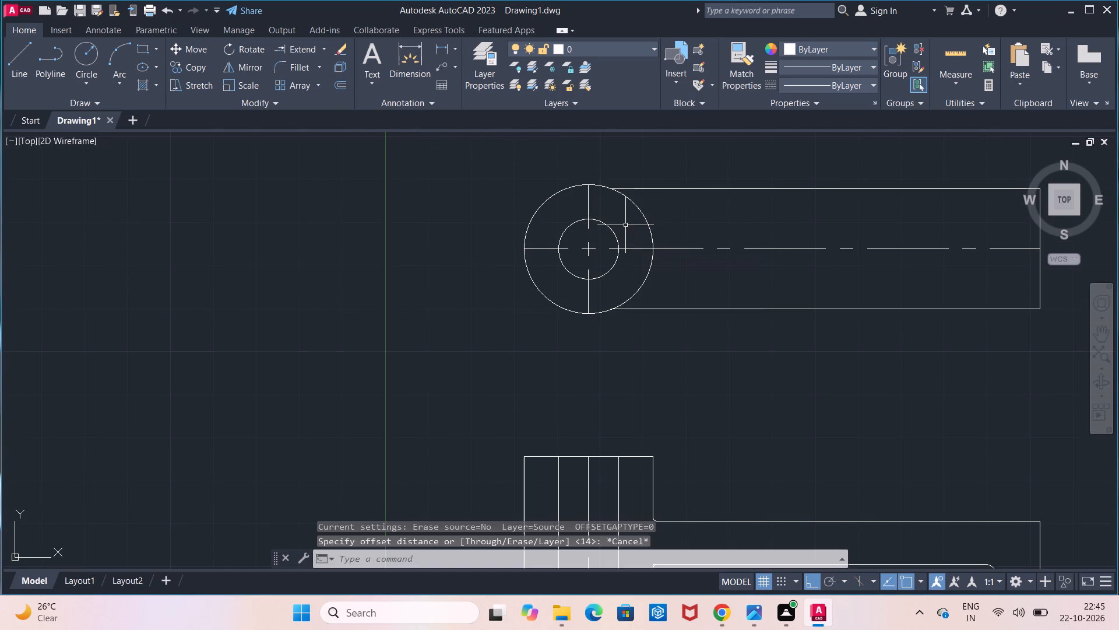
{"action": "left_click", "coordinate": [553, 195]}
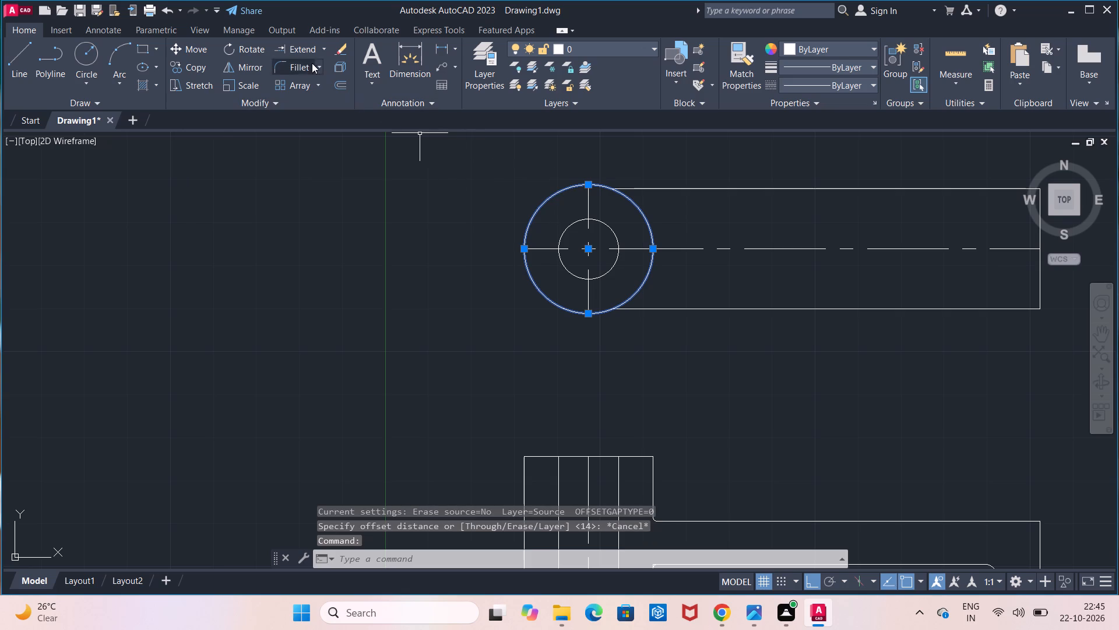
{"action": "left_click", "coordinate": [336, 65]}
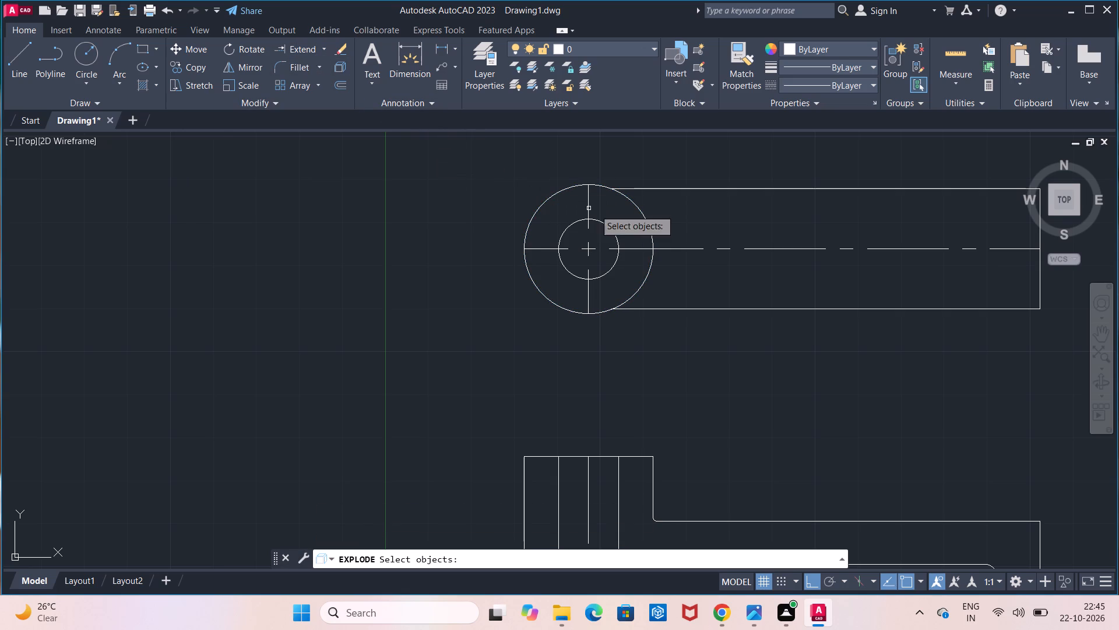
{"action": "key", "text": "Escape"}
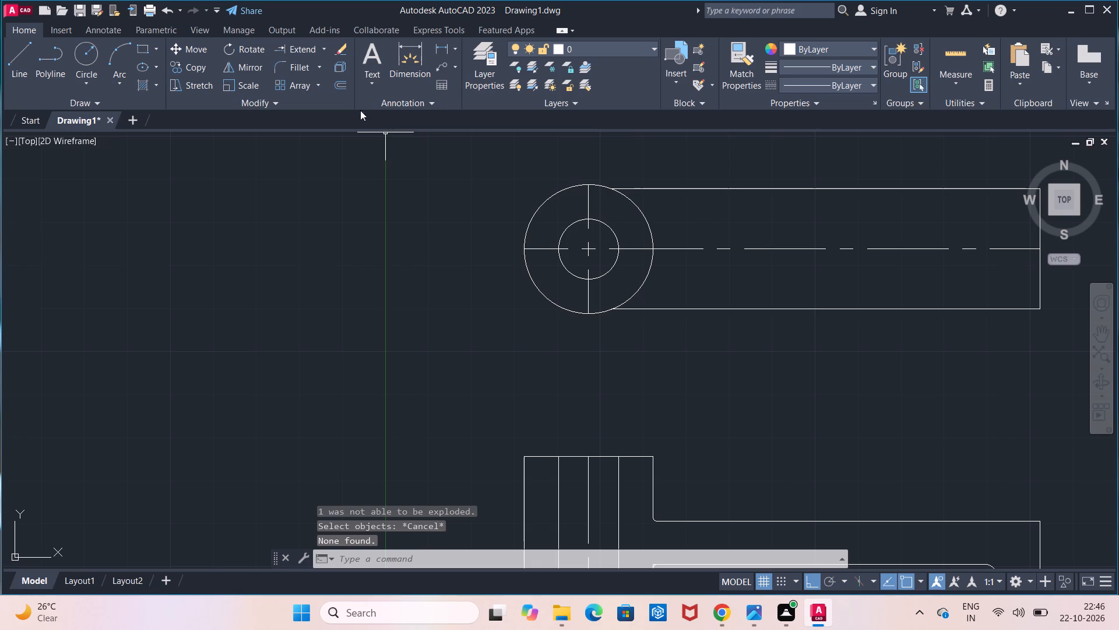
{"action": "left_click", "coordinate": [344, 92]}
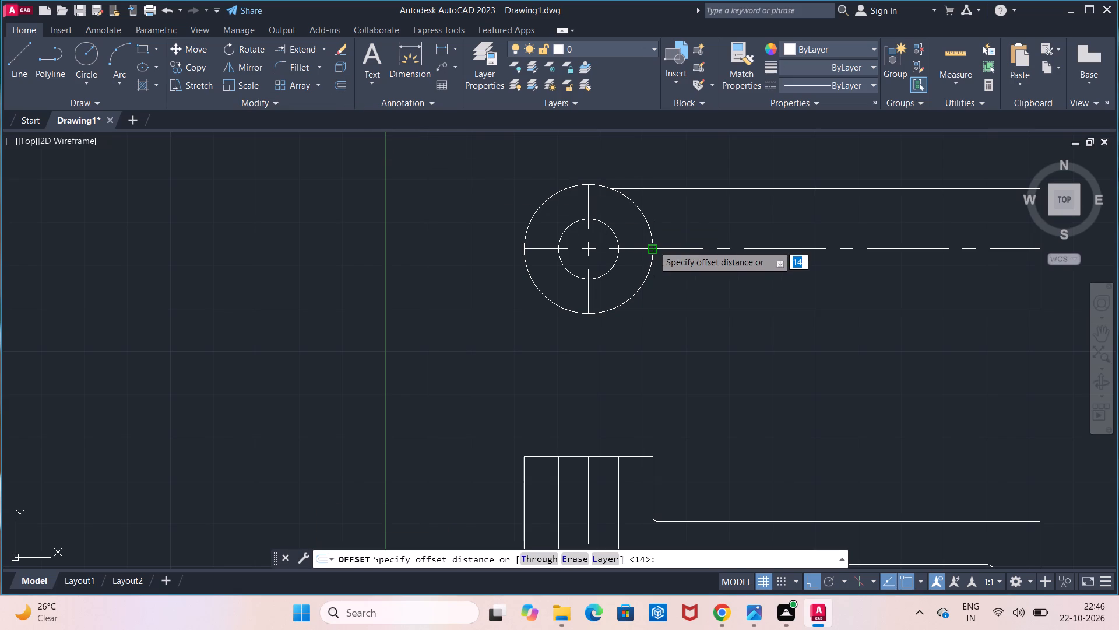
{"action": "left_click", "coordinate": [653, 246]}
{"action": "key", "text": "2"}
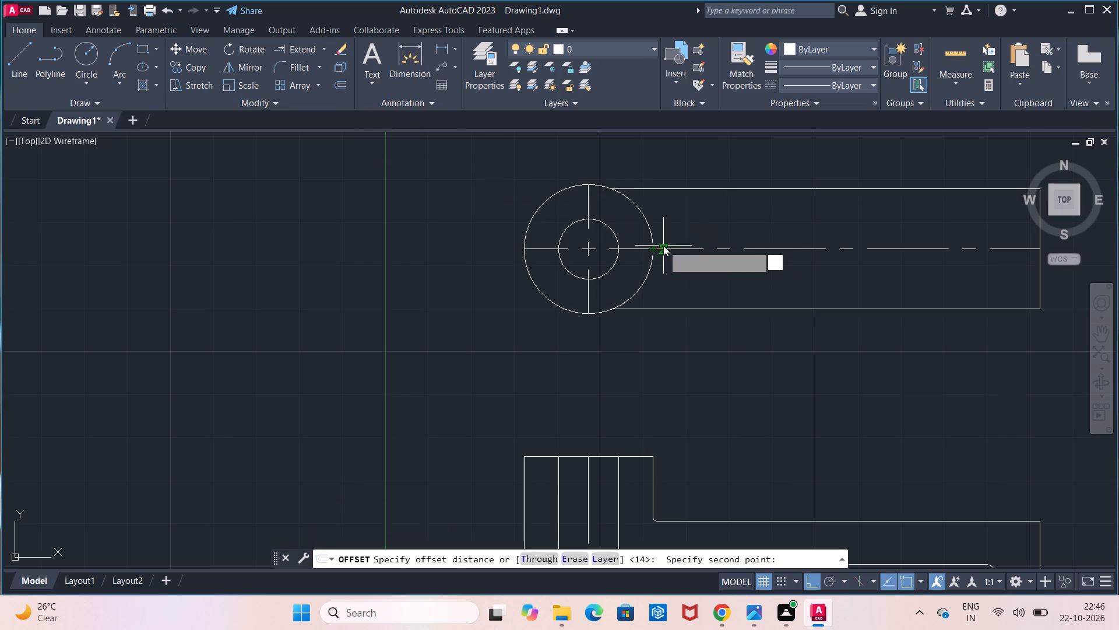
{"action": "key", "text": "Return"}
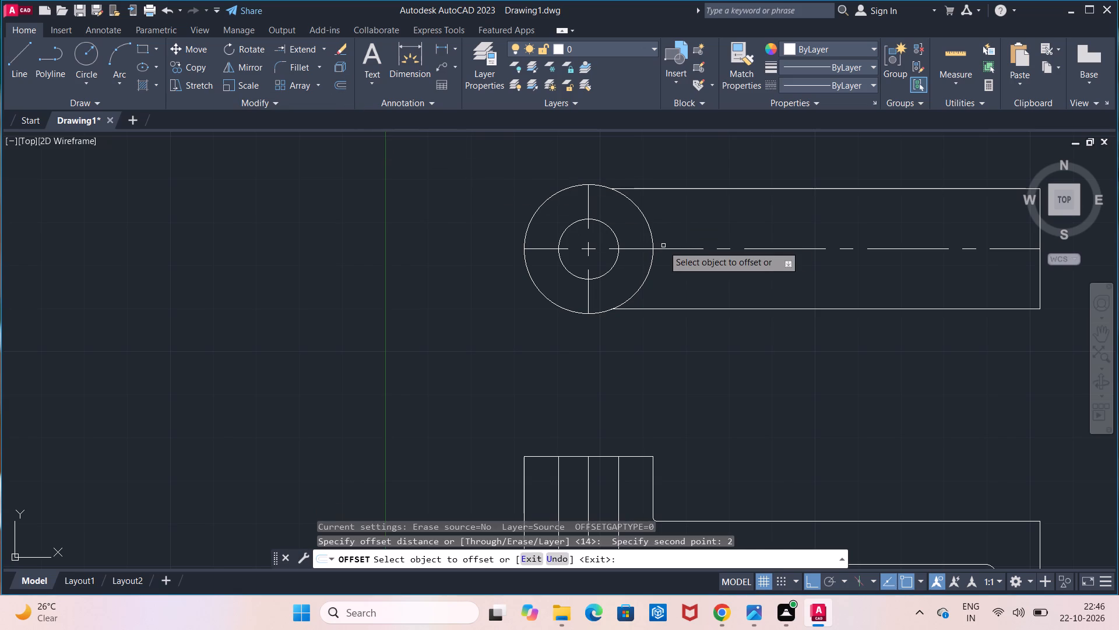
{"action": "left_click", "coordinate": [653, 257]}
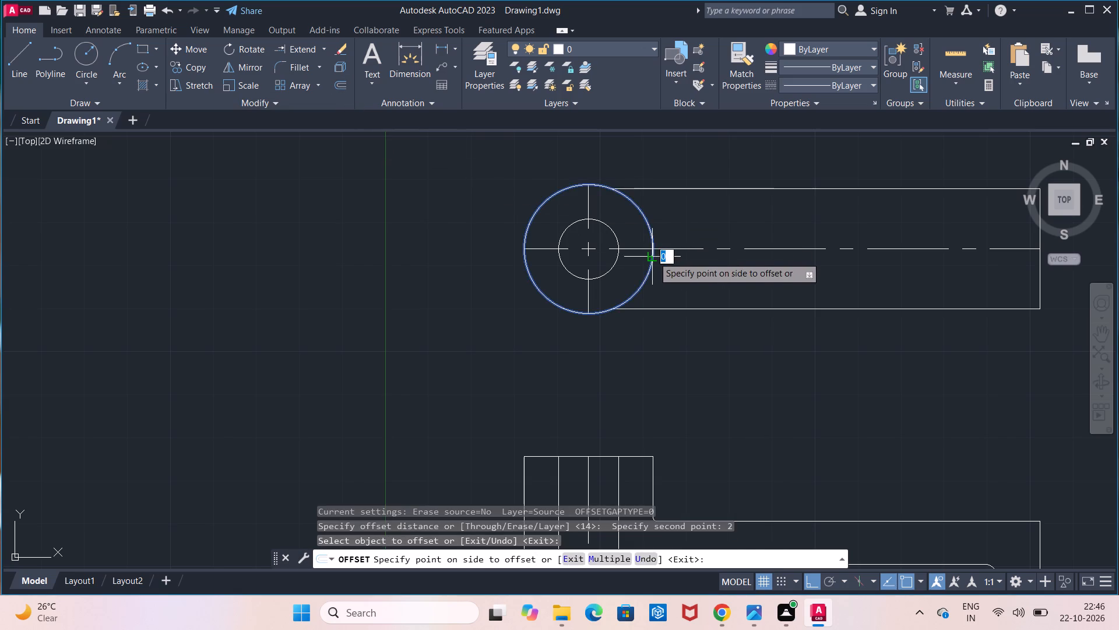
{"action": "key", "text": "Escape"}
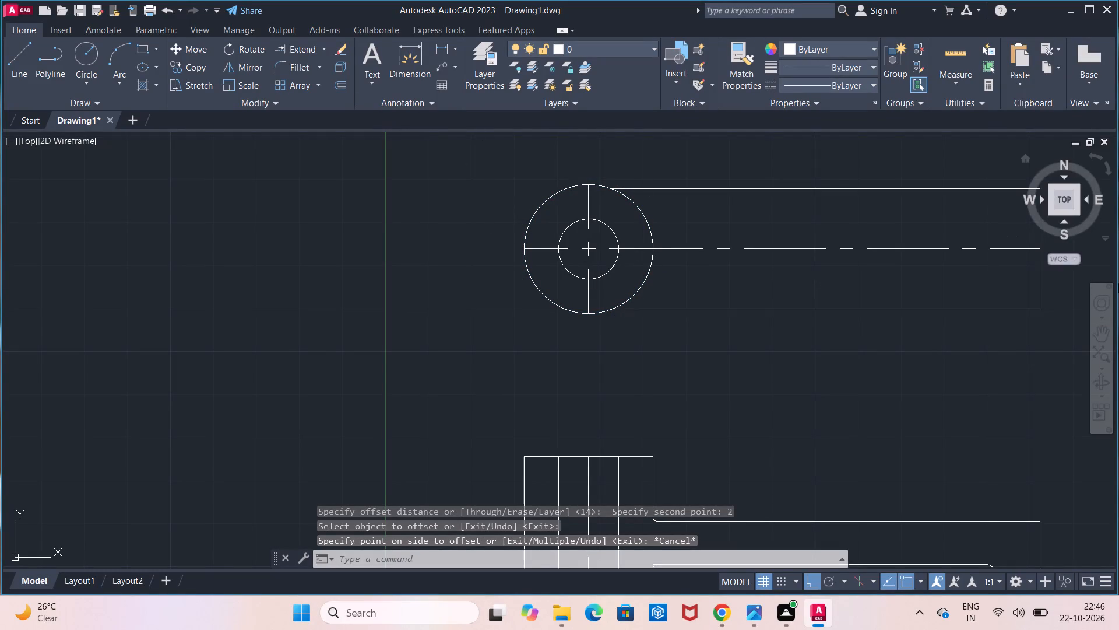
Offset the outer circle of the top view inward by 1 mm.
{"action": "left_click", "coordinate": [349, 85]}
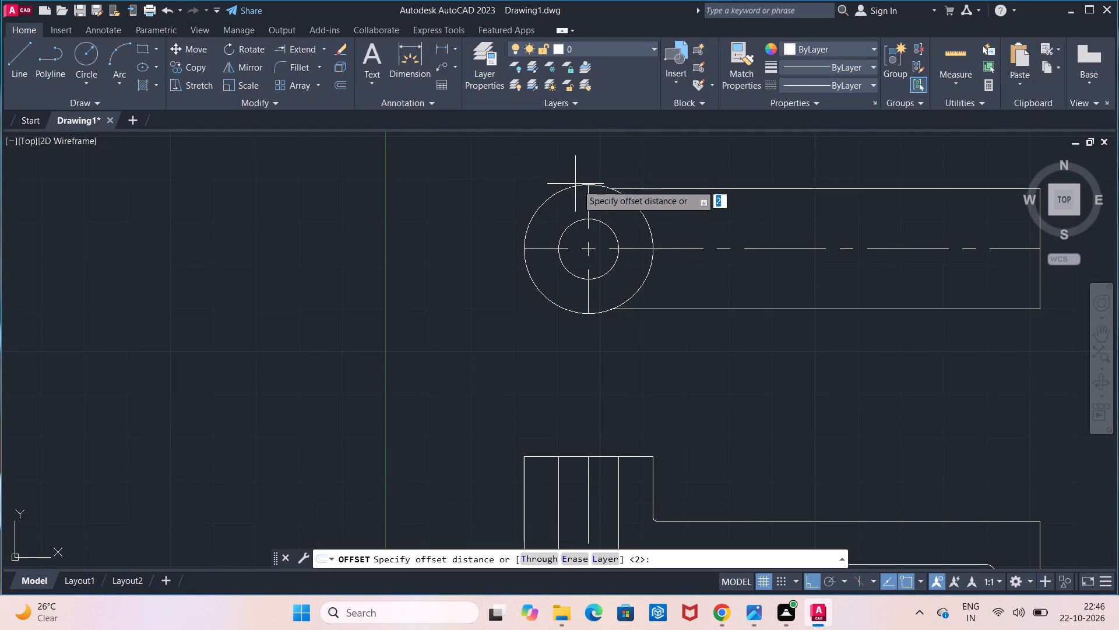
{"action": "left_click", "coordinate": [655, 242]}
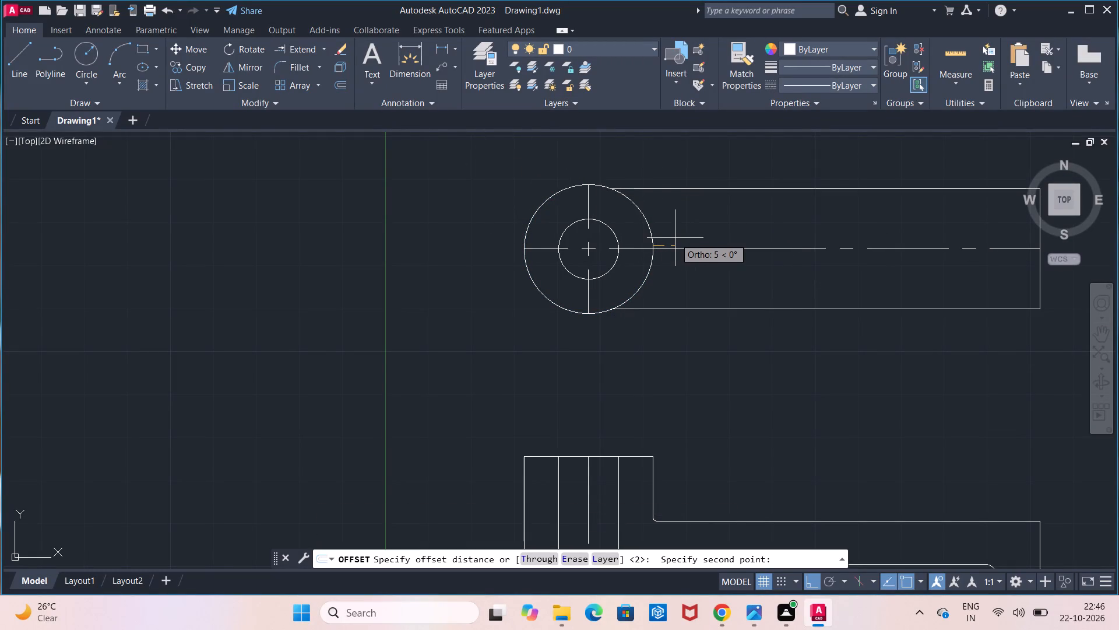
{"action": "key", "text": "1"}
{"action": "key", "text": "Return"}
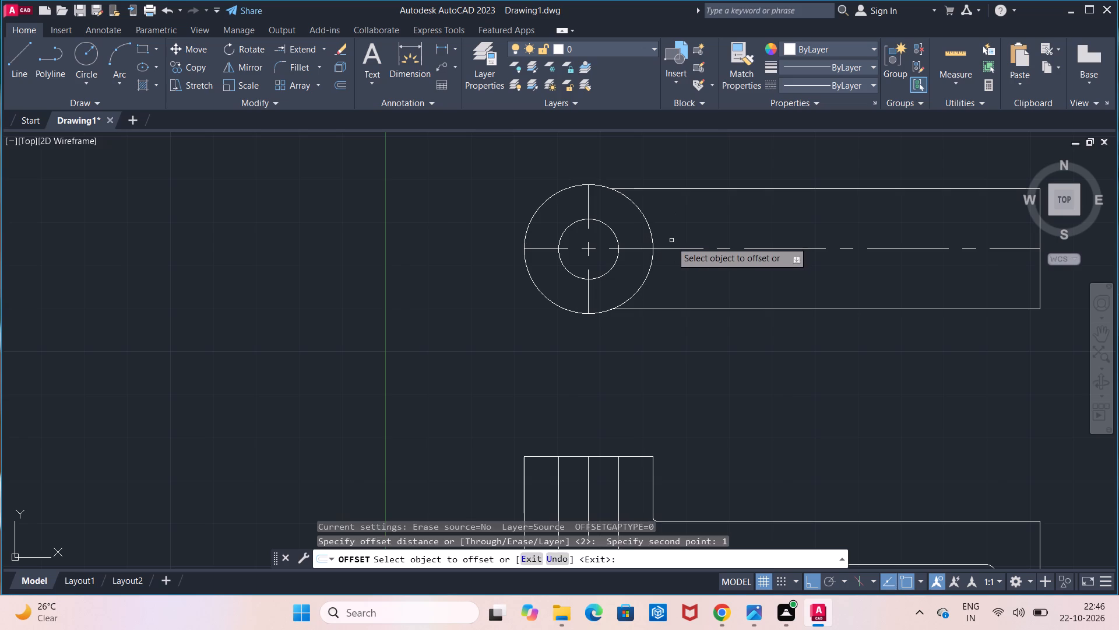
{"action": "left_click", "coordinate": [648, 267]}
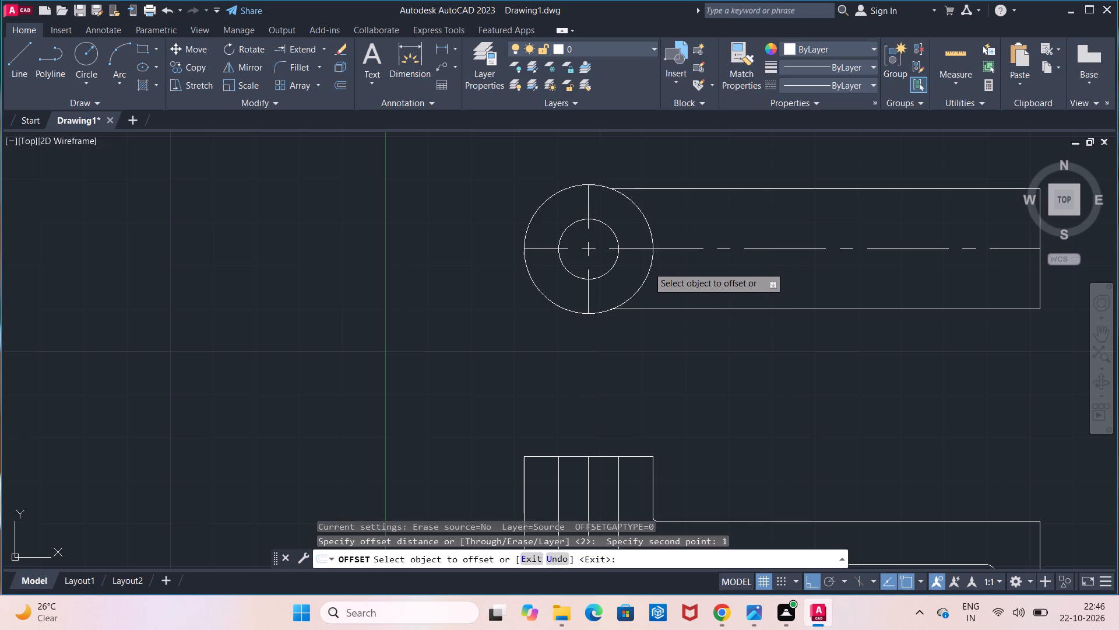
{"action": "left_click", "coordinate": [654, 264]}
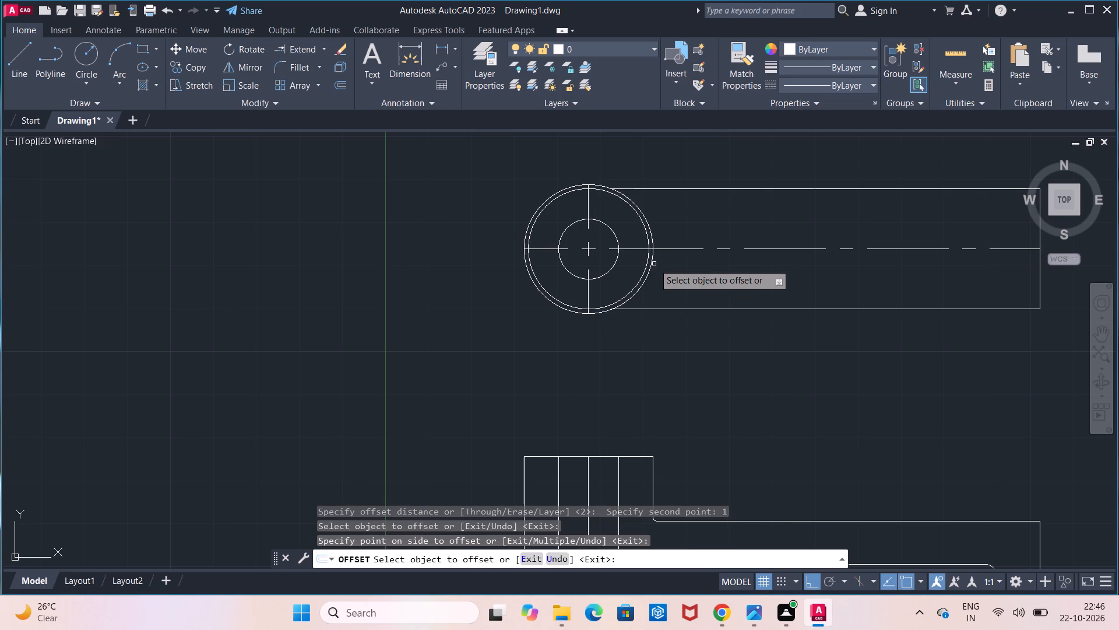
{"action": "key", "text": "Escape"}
Check the outer circle's radius with a linear dimension from its centre to its right quadrant, without placing it.
{"action": "scroll", "coordinate": [645, 264], "scroll_direction": "up", "scroll_amount": 1}
{"action": "scroll", "coordinate": [645, 264], "scroll_direction": "down", "scroll_amount": 1}
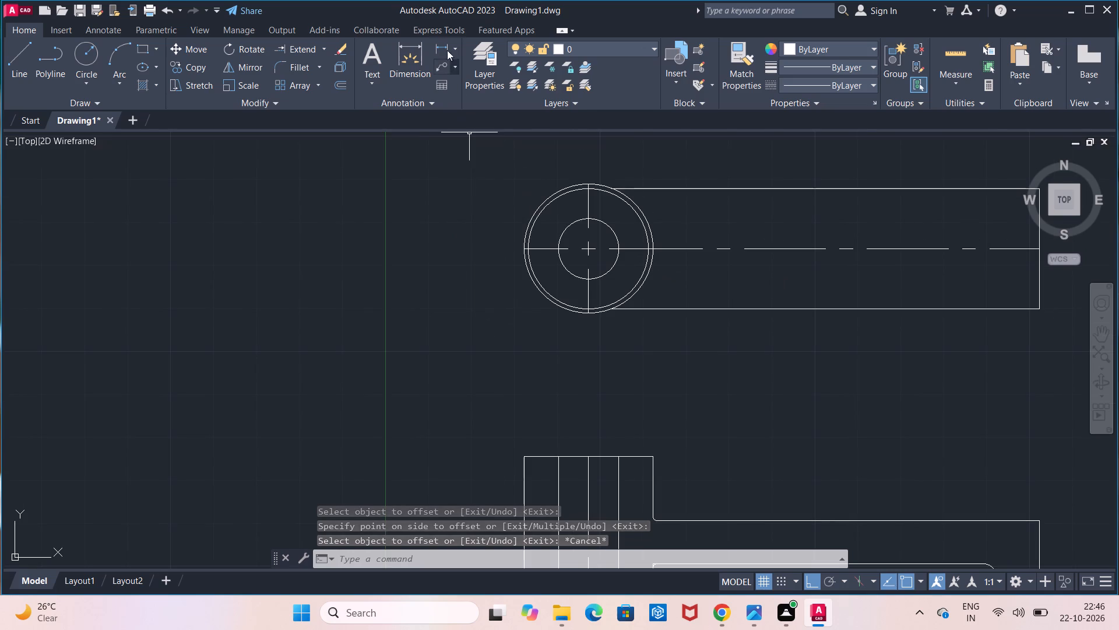
{"action": "left_click", "coordinate": [443, 45]}
{"action": "left_click", "coordinate": [589, 251]}
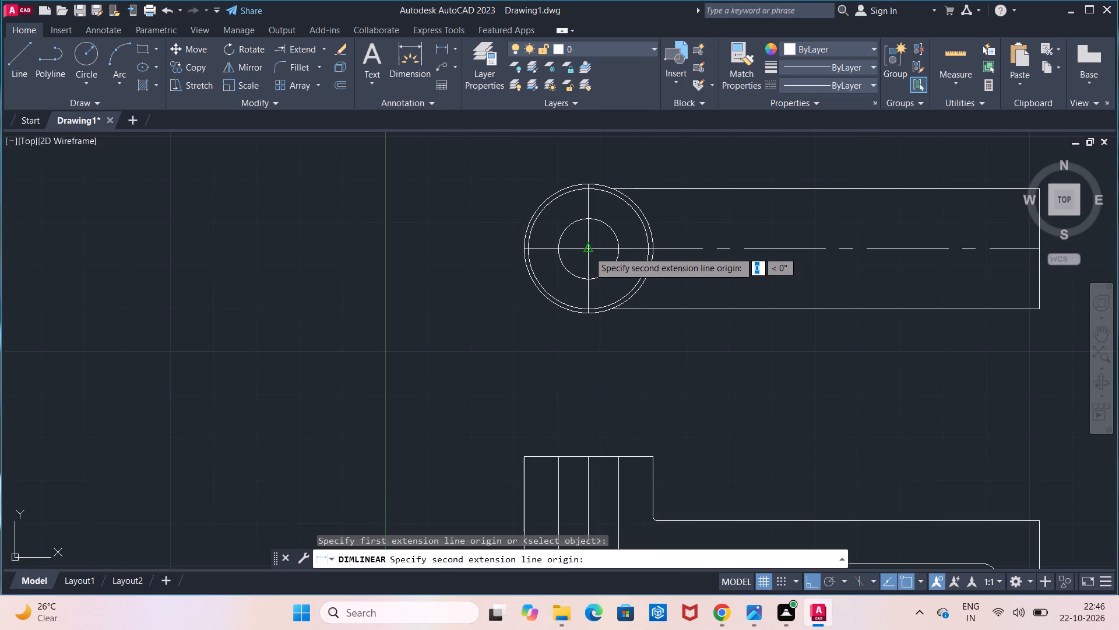
{"action": "left_click", "coordinate": [658, 254]}
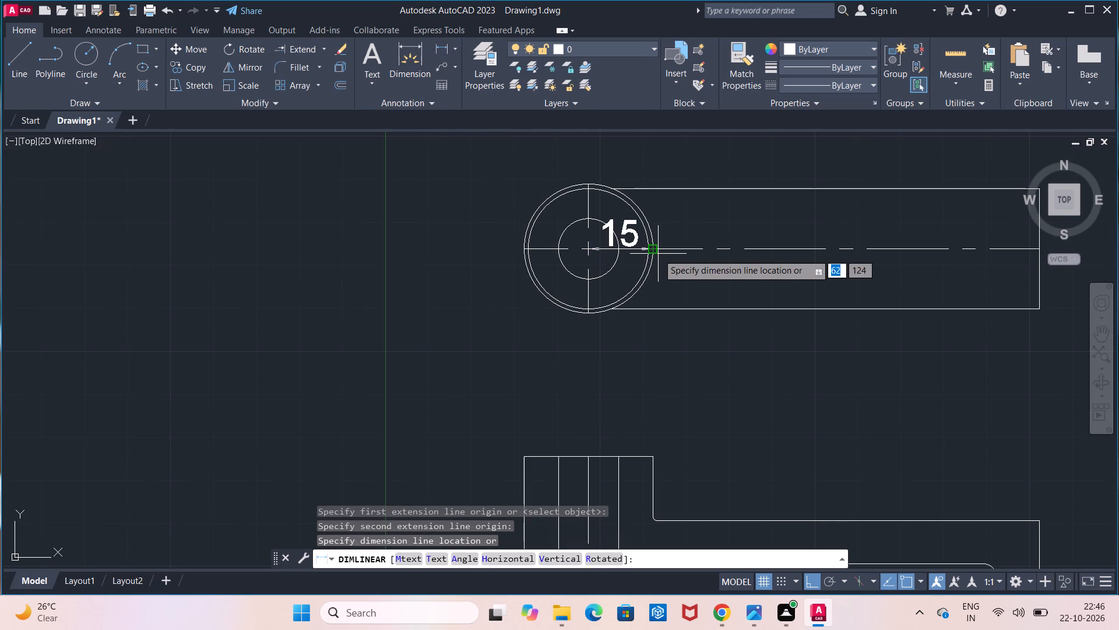
{"action": "key", "text": "Escape"}
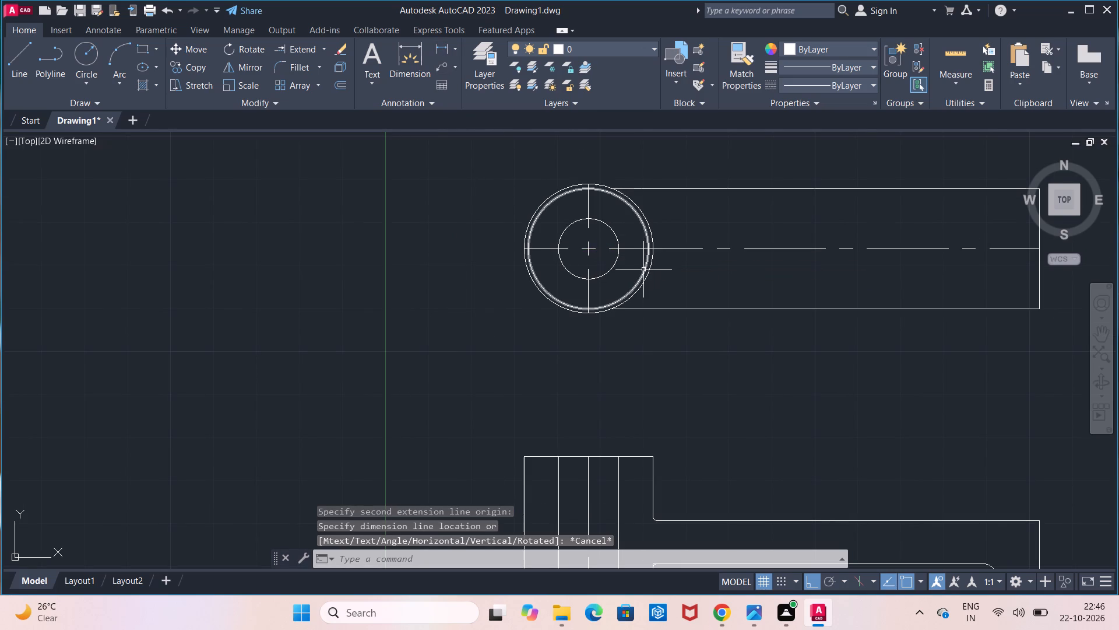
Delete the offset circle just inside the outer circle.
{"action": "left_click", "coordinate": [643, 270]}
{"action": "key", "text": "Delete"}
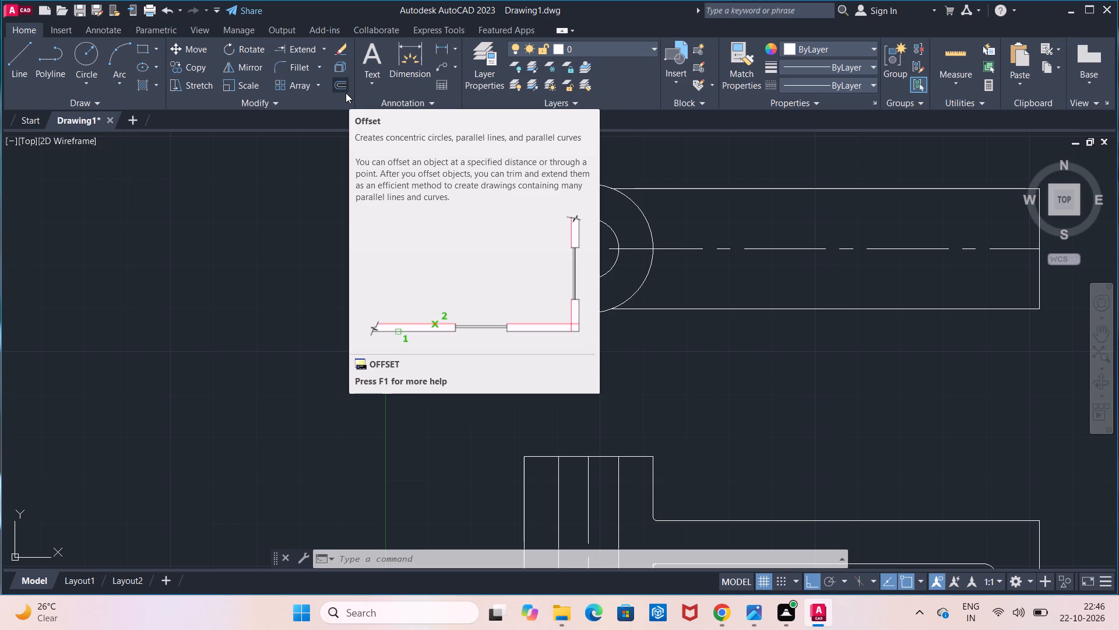
Offset the outer circle of the top view inward by 1 mm.
{"action": "left_click", "coordinate": [339, 78]}
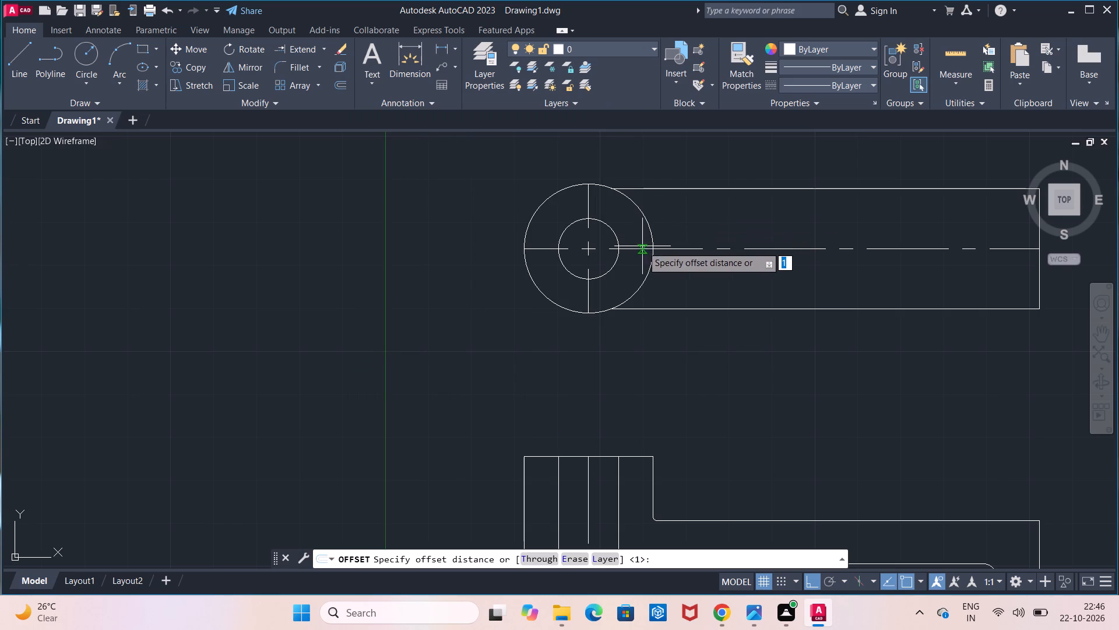
{"action": "left_click", "coordinate": [649, 249]}
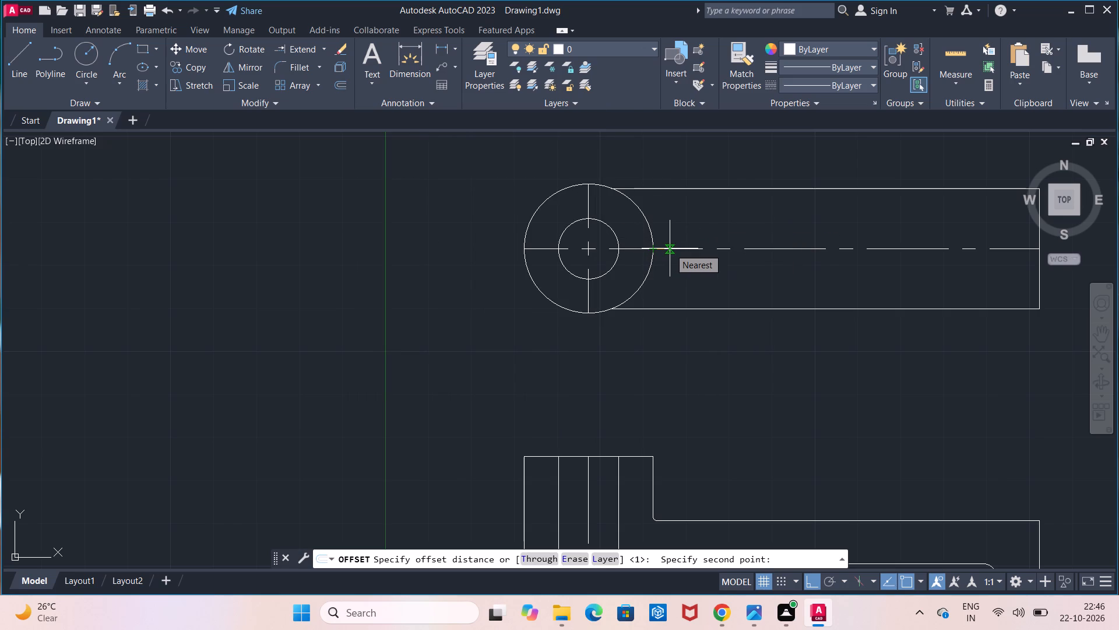
{"action": "key", "text": "1"}
{"action": "key", "text": "Return"}
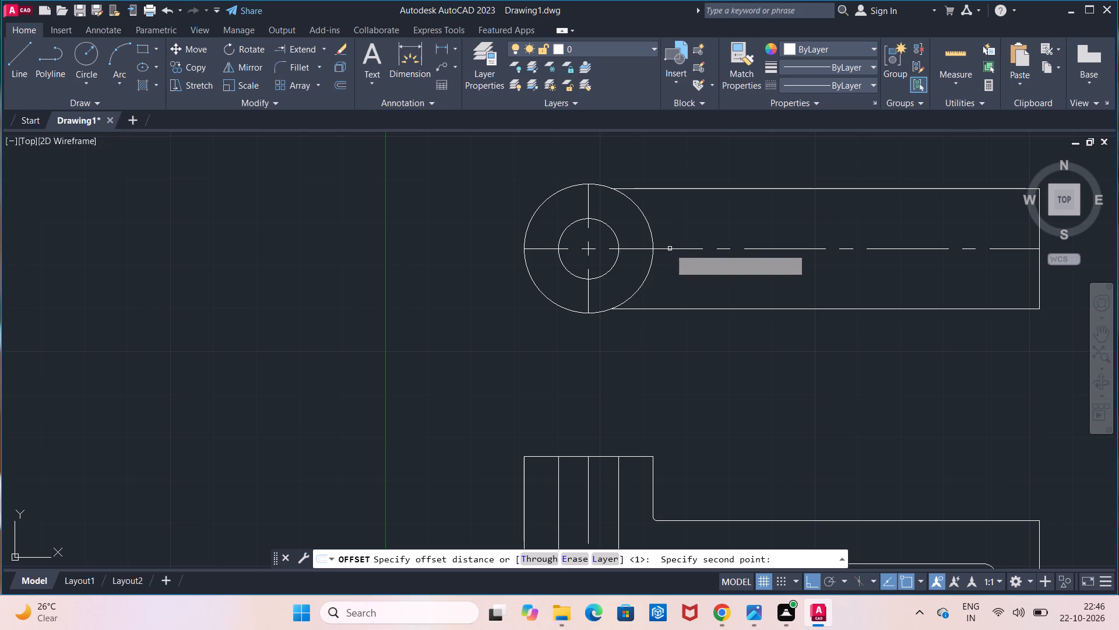
{"action": "left_click", "coordinate": [648, 271]}
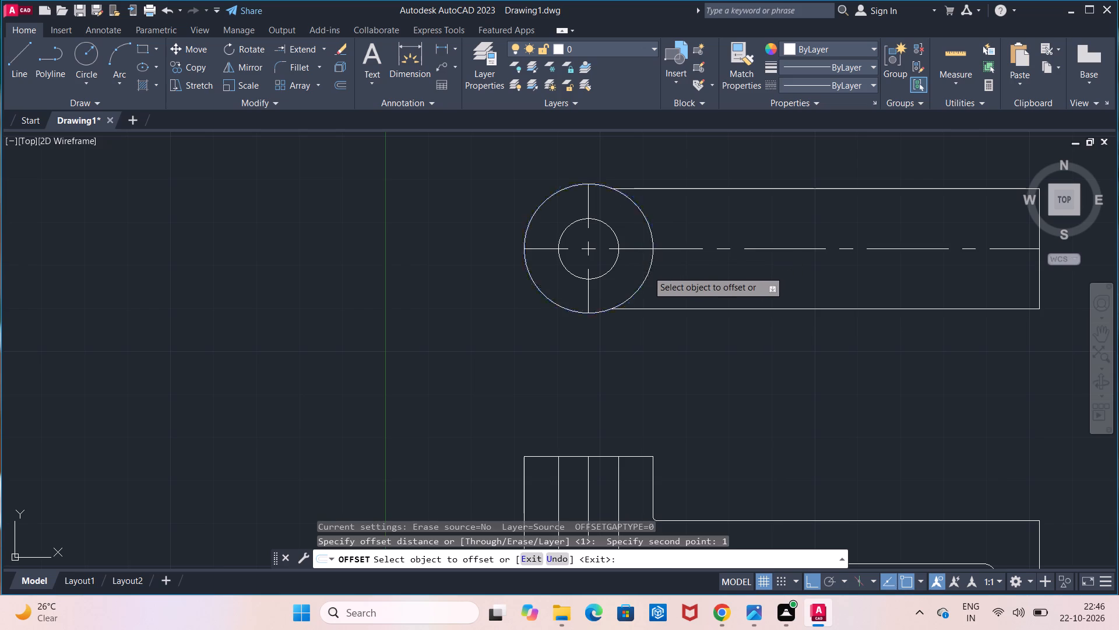
{"action": "left_click", "coordinate": [657, 271]}
{"action": "key", "text": "Escape"}
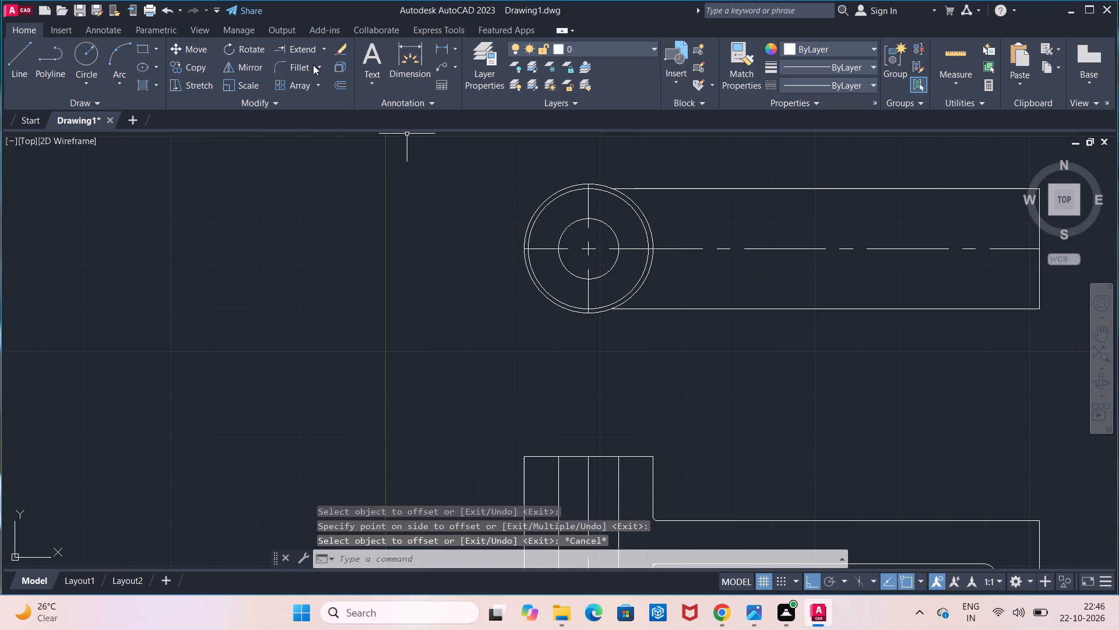
Trim away the outer circle's segments beyond the arm, keeping only the arc between the arm's upper and lower edges.
{"action": "left_click", "coordinate": [319, 49]}
{"action": "left_click", "coordinate": [325, 48]}
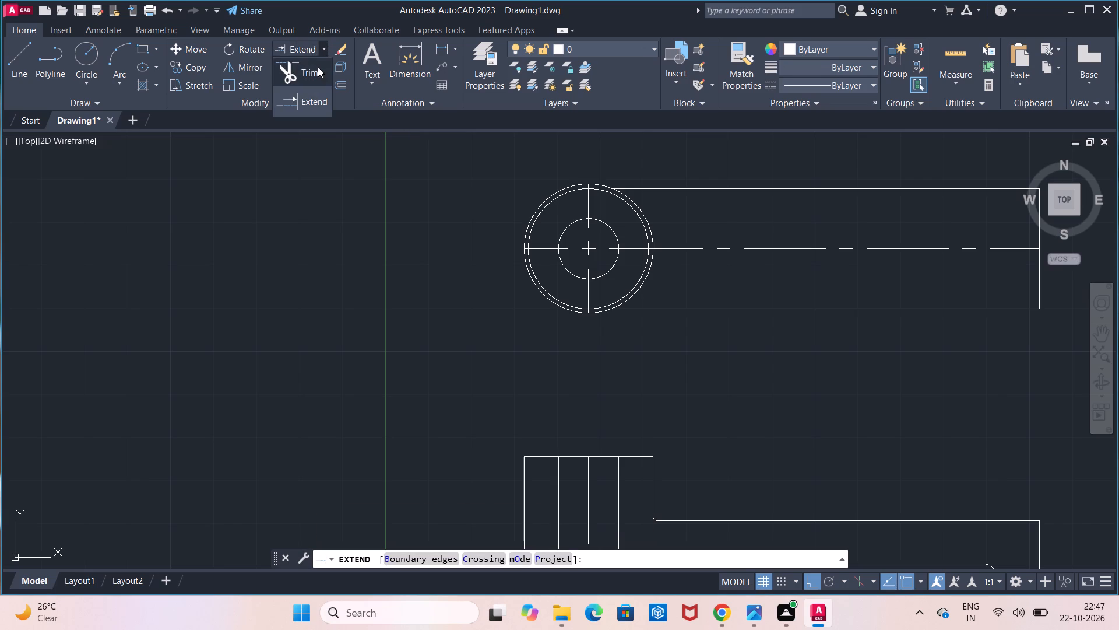
{"action": "left_click", "coordinate": [318, 67]}
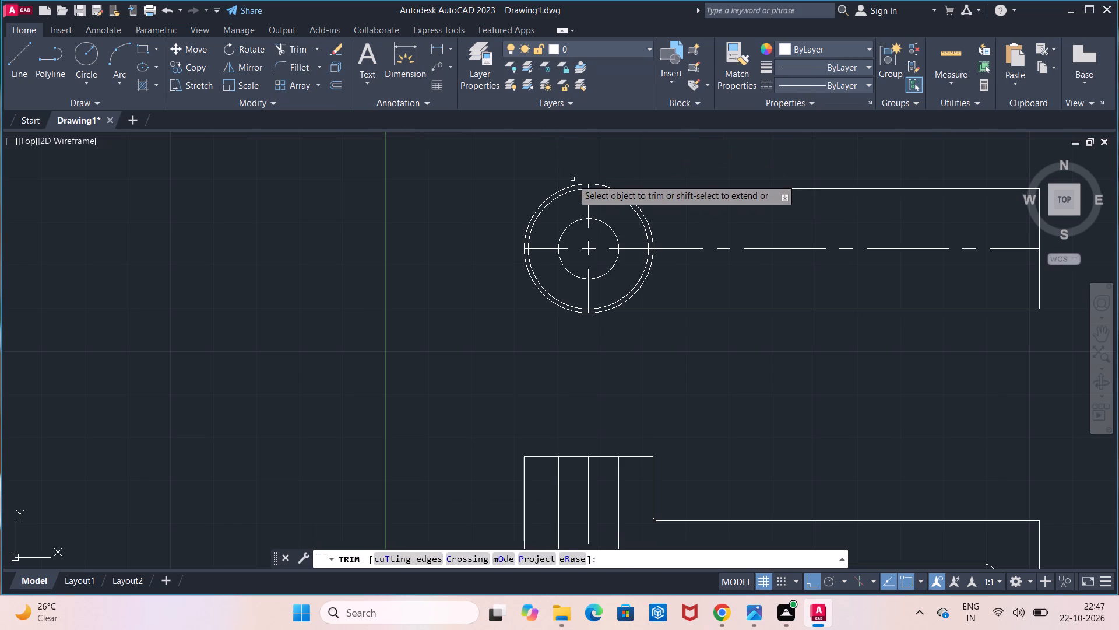
{"action": "left_click", "coordinate": [573, 184]}
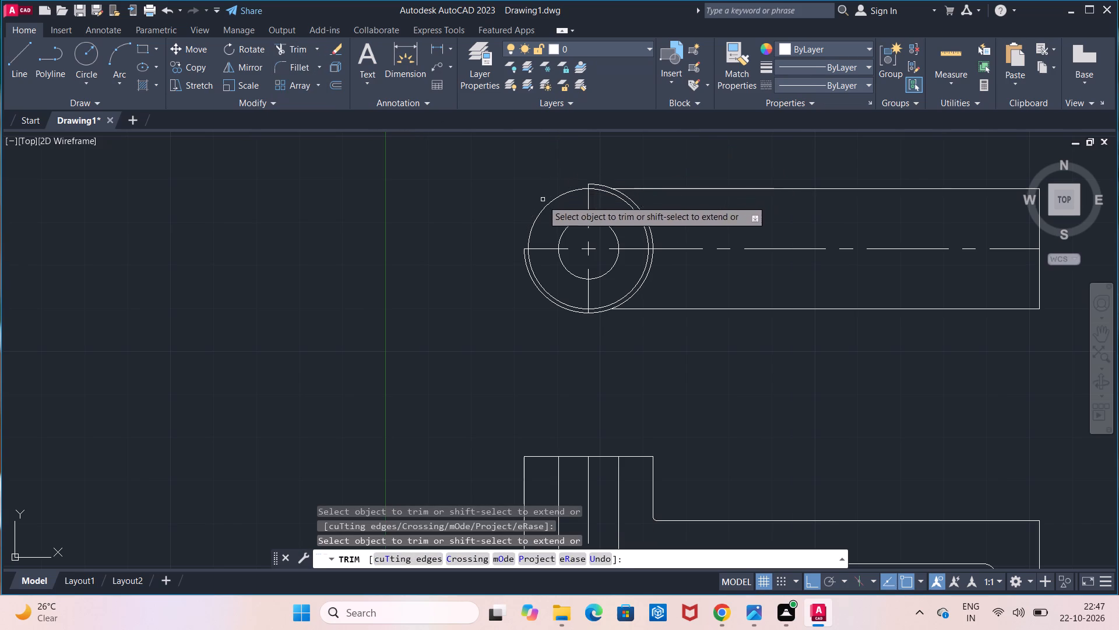
{"action": "left_click", "coordinate": [527, 269]}
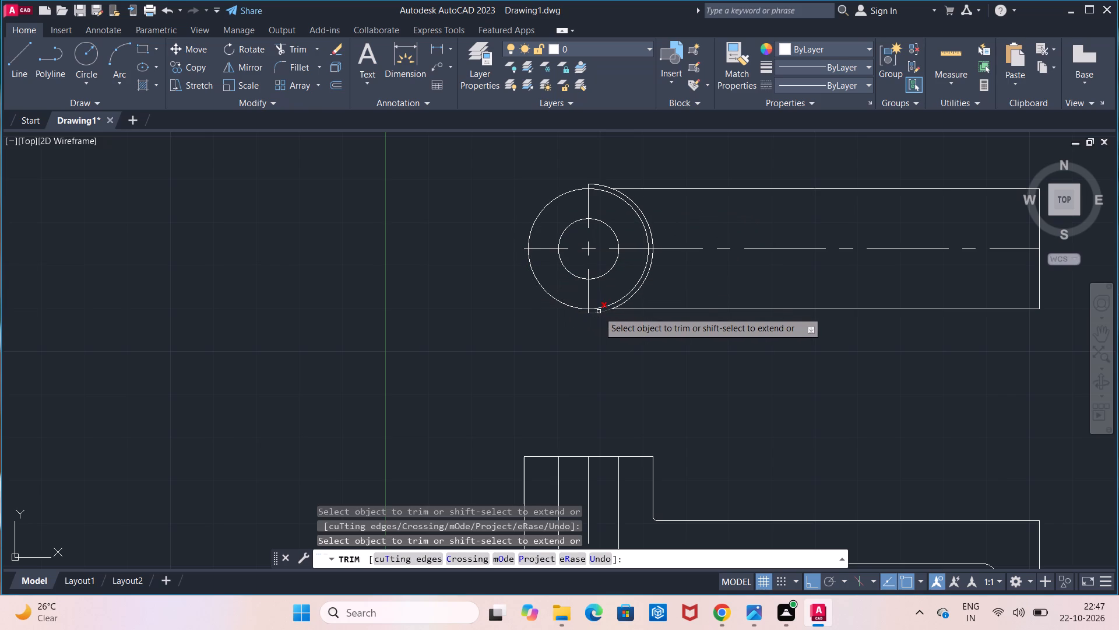
{"action": "left_click", "coordinate": [599, 313]}
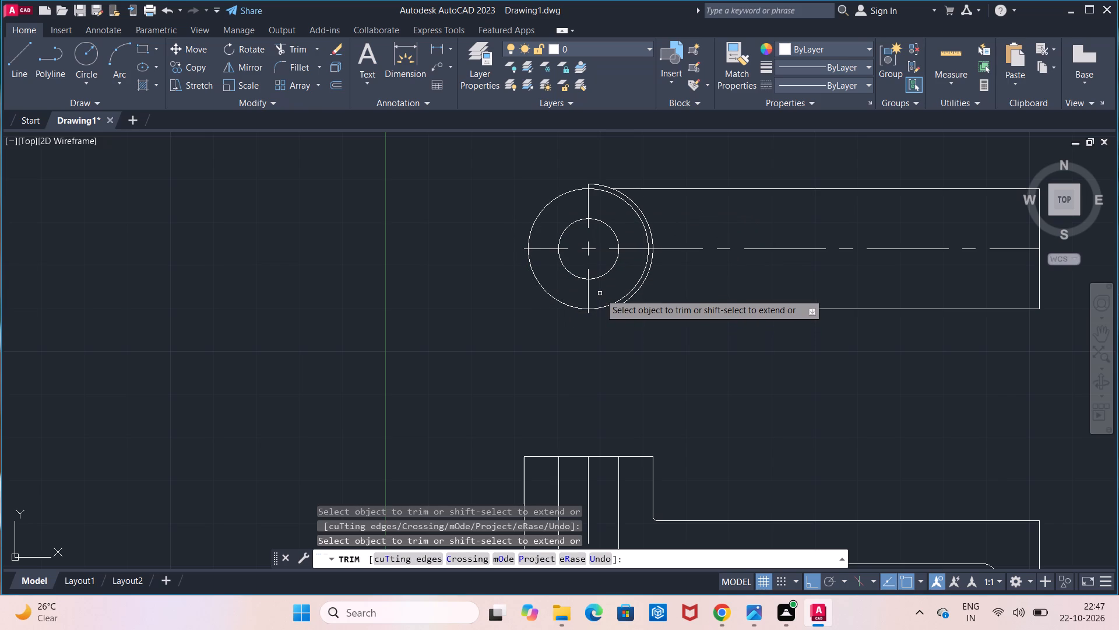
{"action": "left_click", "coordinate": [604, 188]}
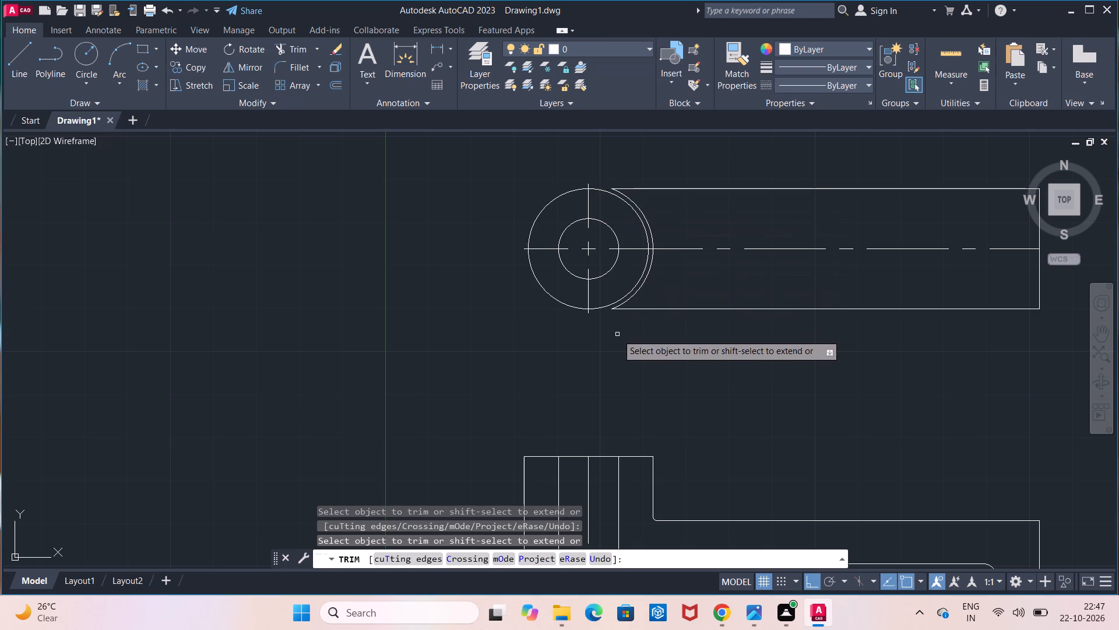
{"action": "key", "text": "Escape"}
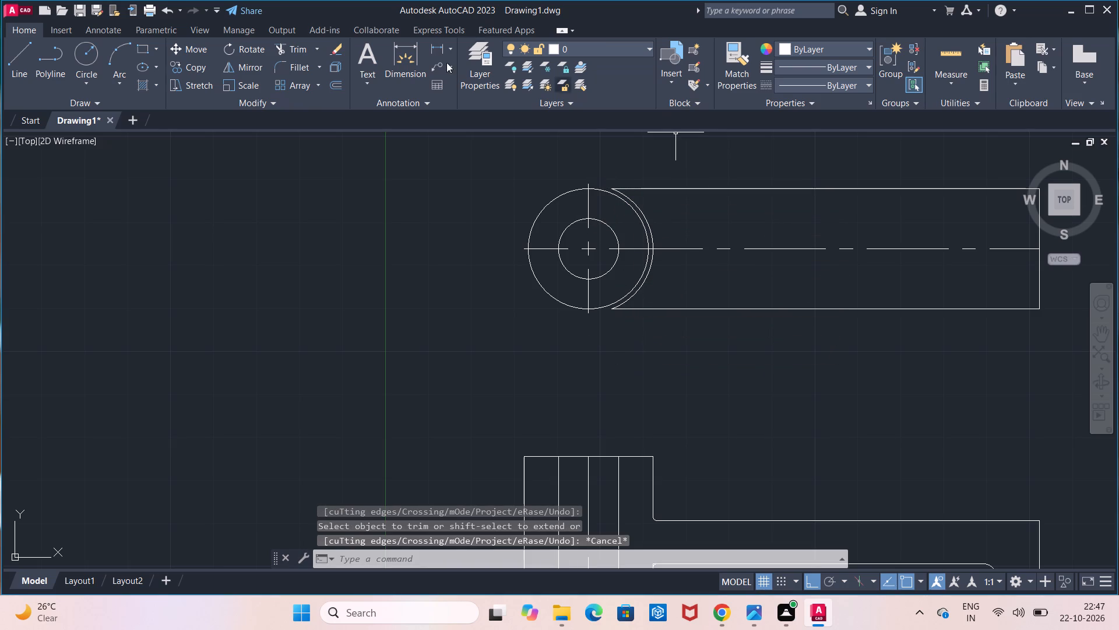
Extend the upper and lower edges of the top-view arm at the hub end to meet the offset circle.
{"action": "left_click", "coordinate": [314, 49]}
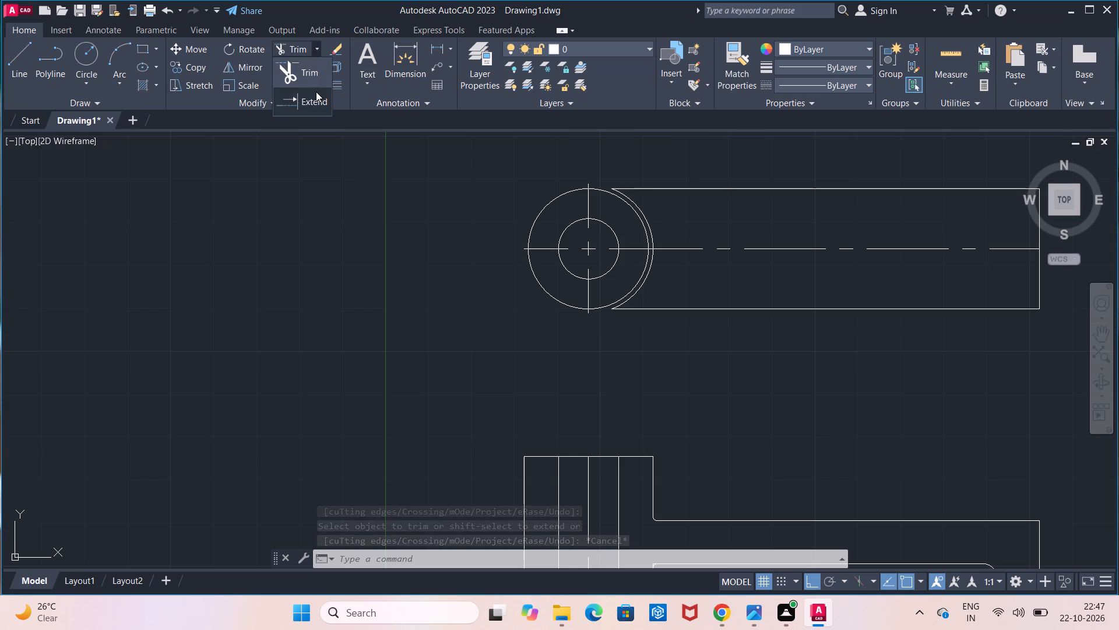
{"action": "left_click", "coordinate": [316, 92]}
{"action": "left_click", "coordinate": [668, 187]}
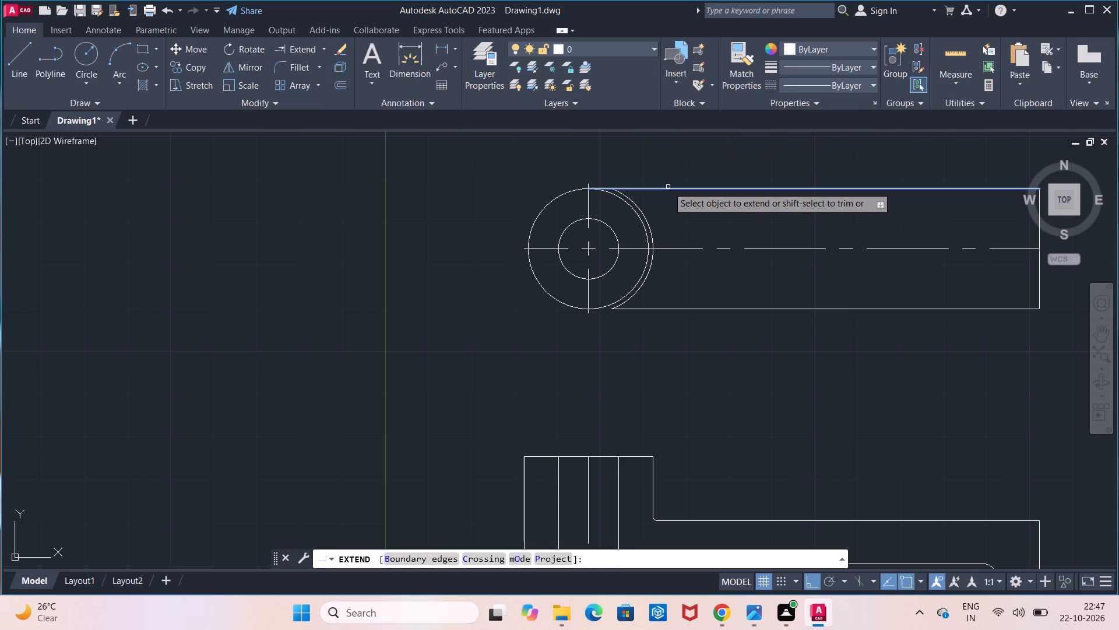
{"action": "left_click", "coordinate": [641, 309]}
{"action": "key", "text": "Escape"}
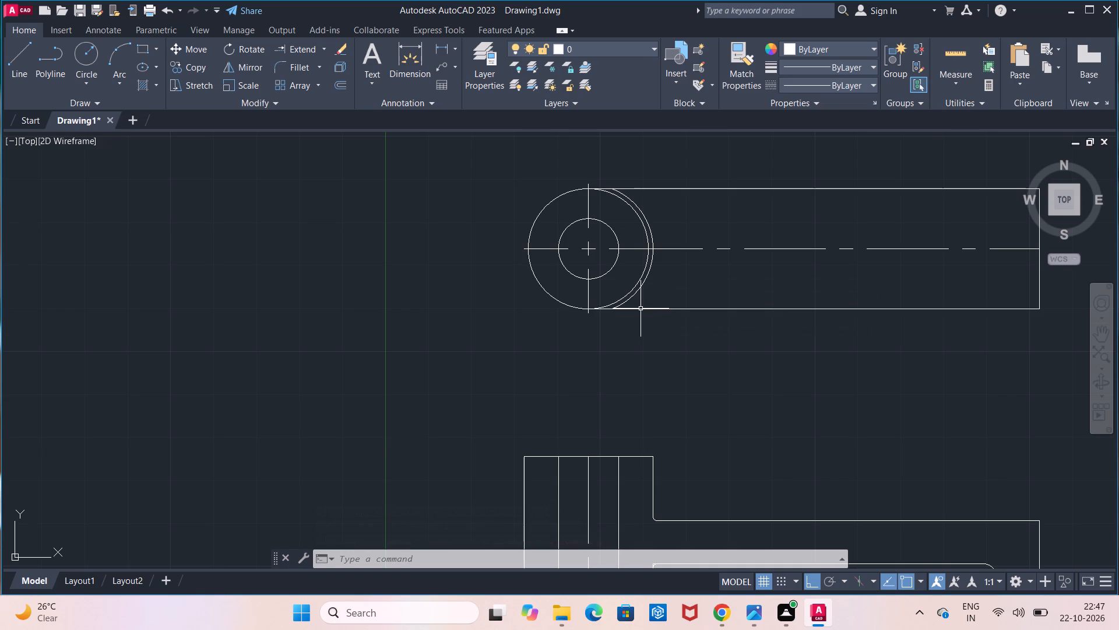
Place a 30 mm linear dimension from the arm's free end along the top-view centre line, just below it.
{"action": "scroll", "coordinate": [641, 309], "scroll_direction": "up", "scroll_amount": 1}
{"action": "scroll", "coordinate": [641, 309], "scroll_direction": "down", "scroll_amount": 1}
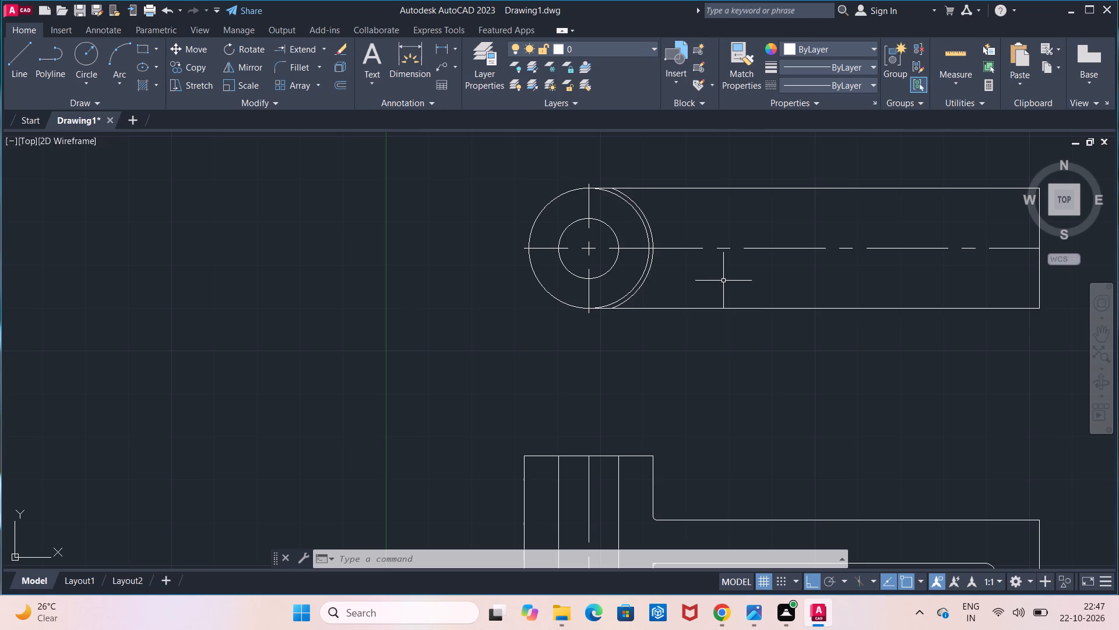
{"action": "scroll", "coordinate": [723, 281], "scroll_direction": "down", "scroll_amount": 1}
{"action": "middle_click_drag", "start_coordinate": [723, 281], "coordinate": [638, 292]}
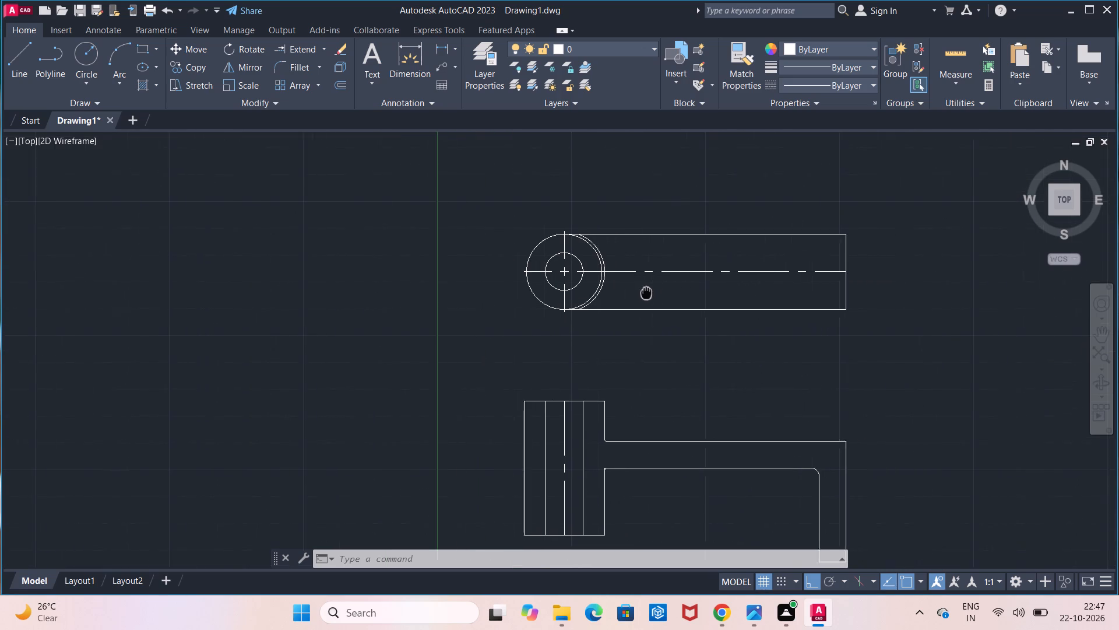
{"action": "middle_click_drag", "start_coordinate": [638, 292], "coordinate": [626, 293]}
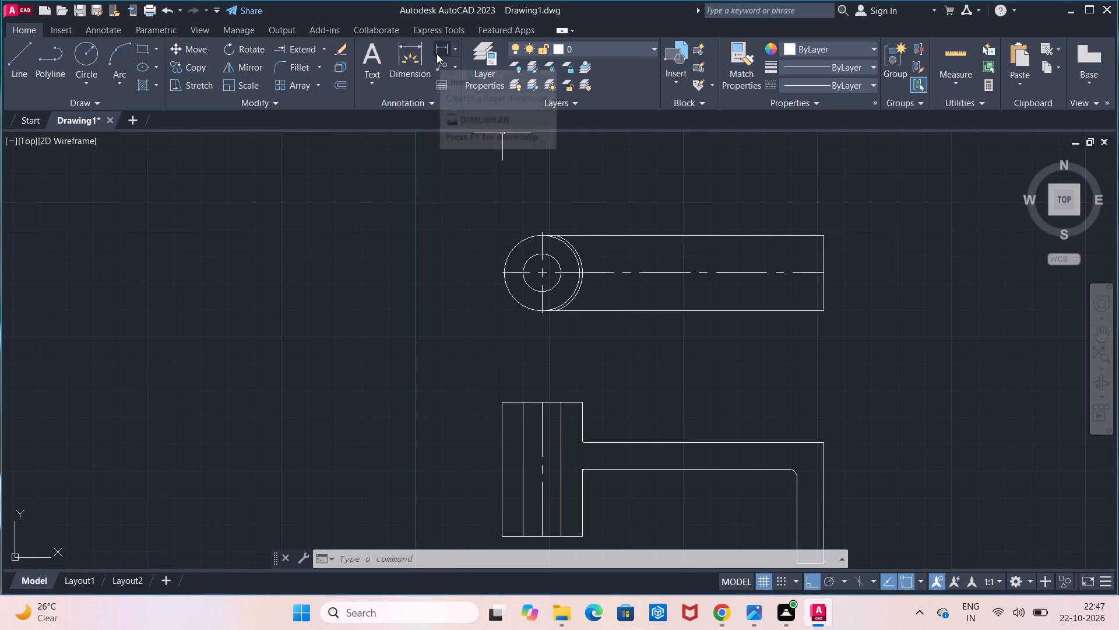
{"action": "left_click", "coordinate": [437, 54]}
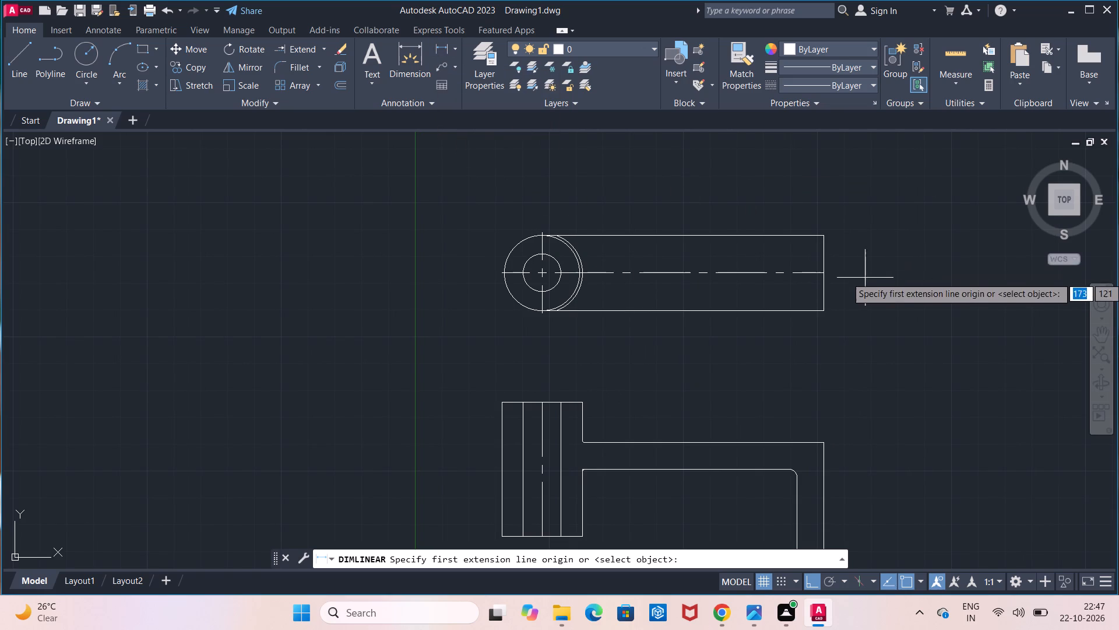
{"action": "left_click", "coordinate": [819, 275]}
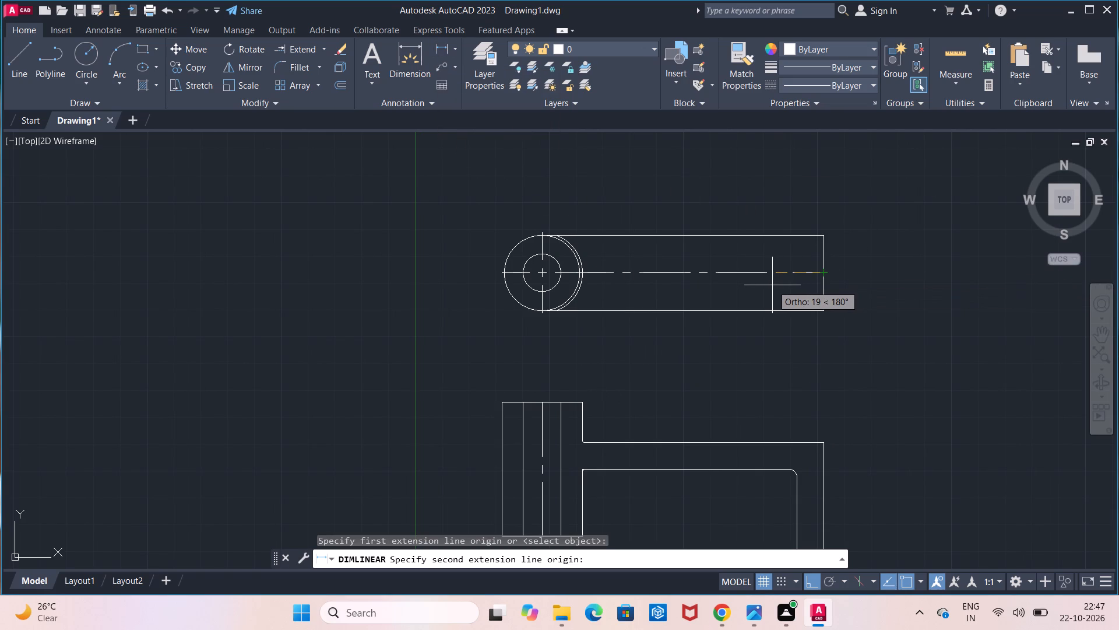
{"action": "type", "text": "30"}
{"action": "key", "text": "Return"}
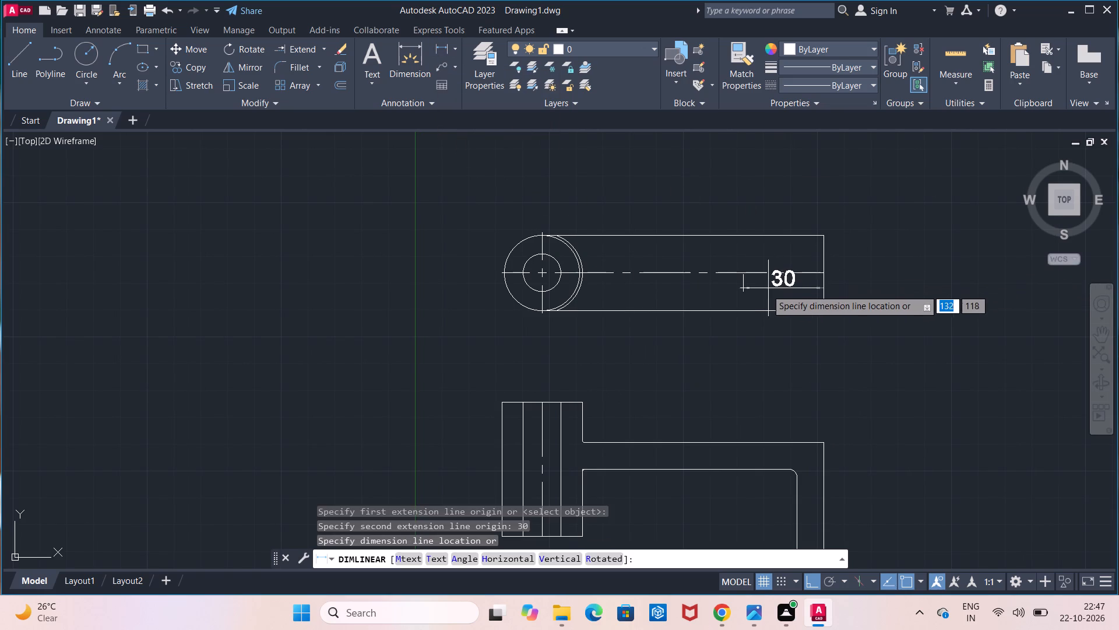
{"action": "left_click", "coordinate": [763, 298]}
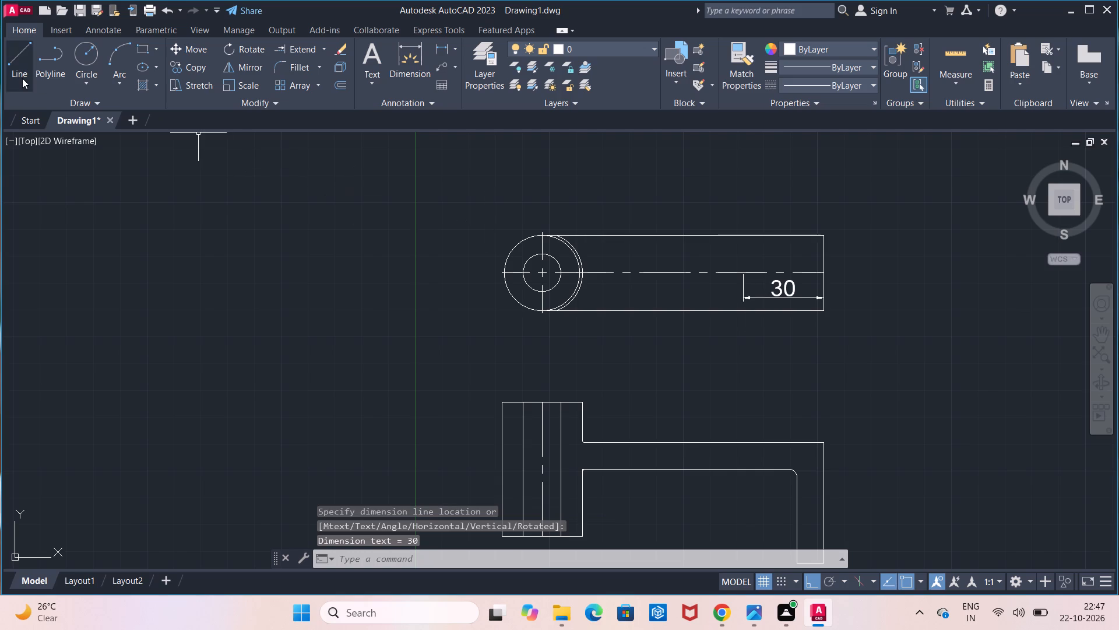
Draw a vertical reference line from the 30 mm dimension's inner extension line up to the arm's centre line.
{"action": "left_click", "coordinate": [22, 78]}
{"action": "left_click", "coordinate": [741, 304]}
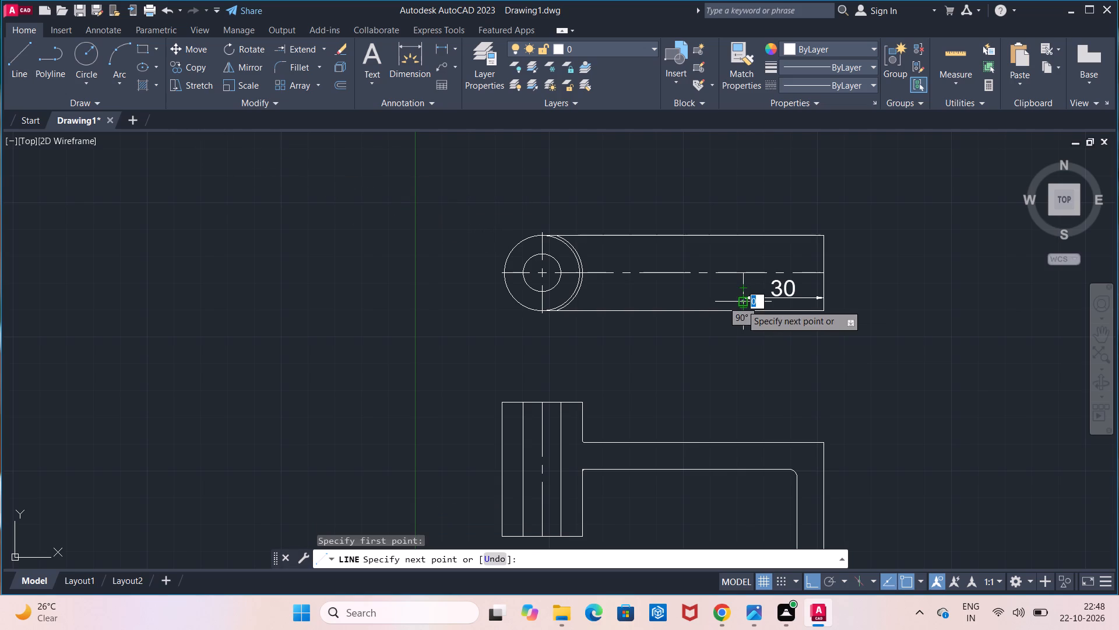
{"action": "left_click", "coordinate": [739, 275]}
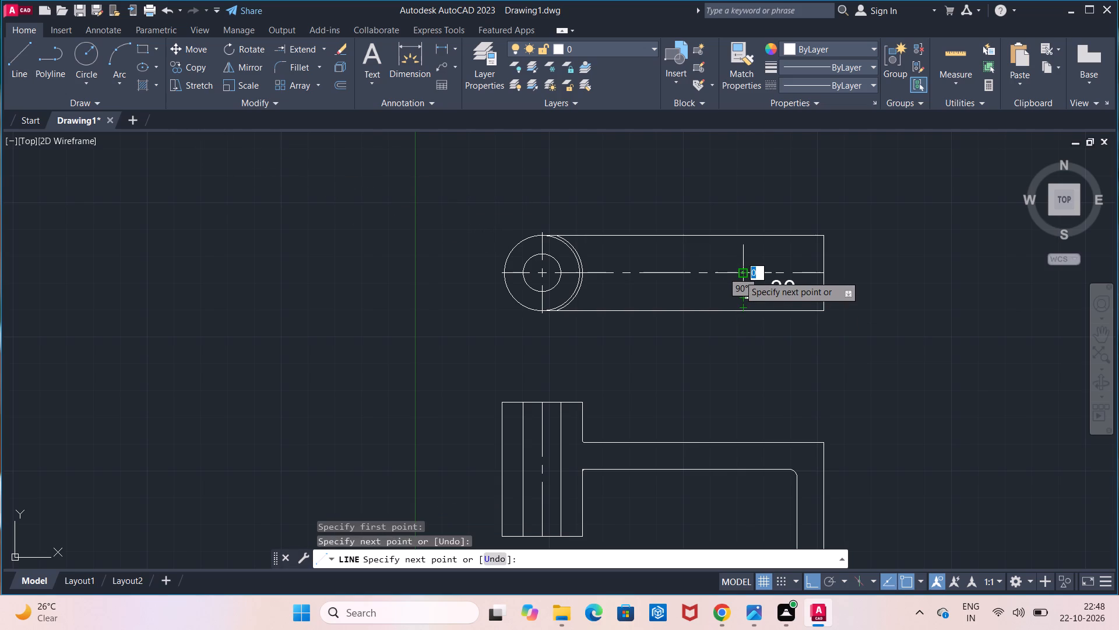
{"action": "key", "text": "Escape"}
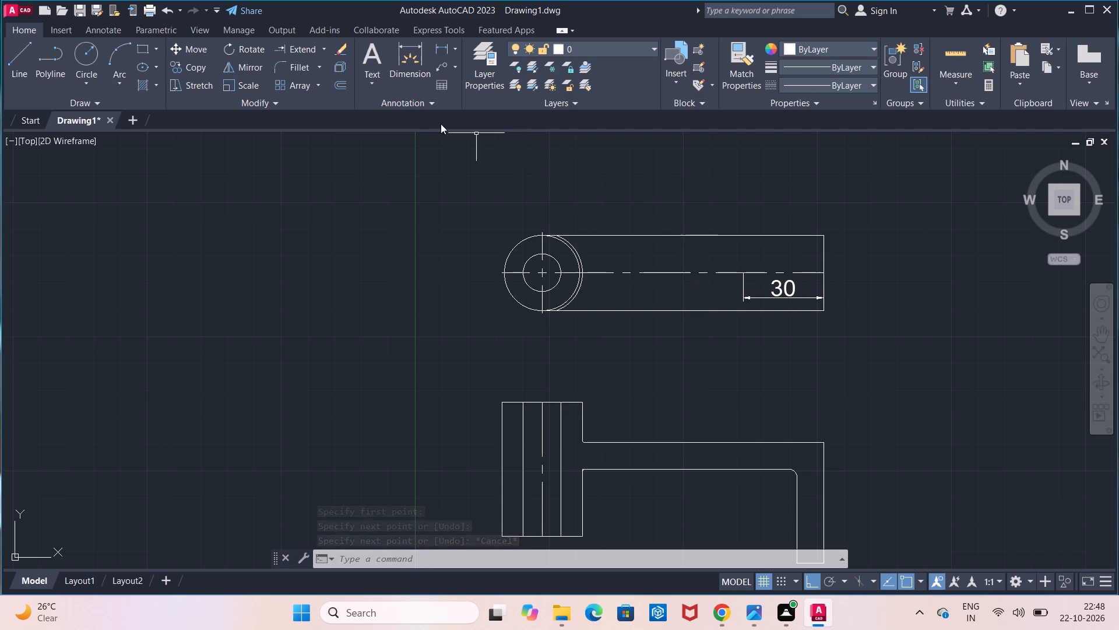
Draw a circle of radius 6 mm on the arm's centre line, centred 30 mm from the free end.
{"action": "left_click", "coordinate": [92, 78]}
{"action": "left_click", "coordinate": [116, 104]}
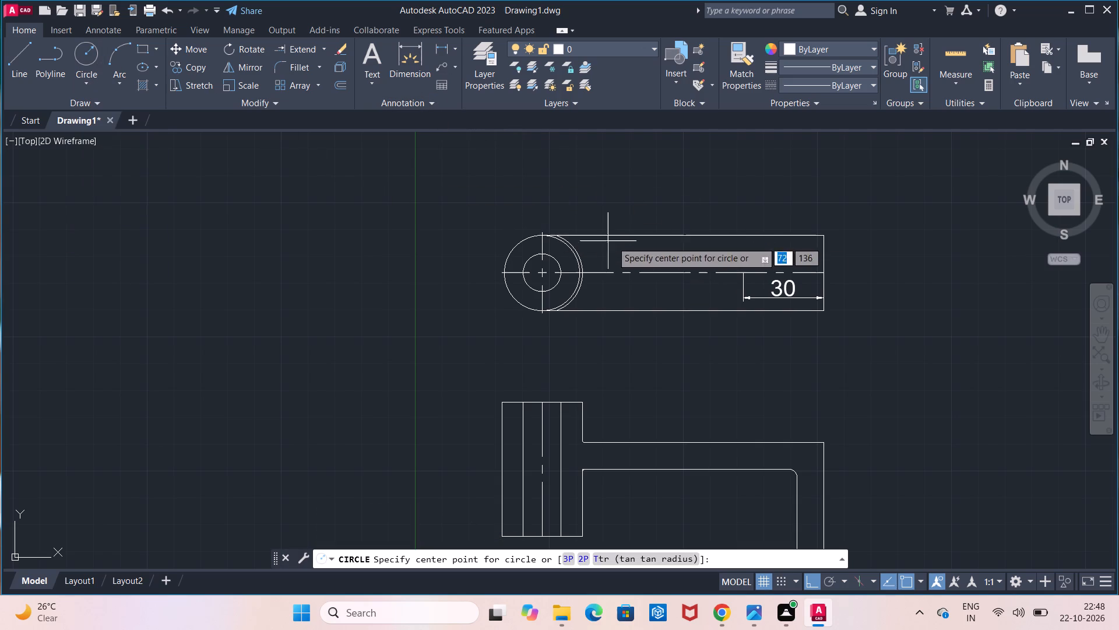
{"action": "left_click", "coordinate": [742, 269]}
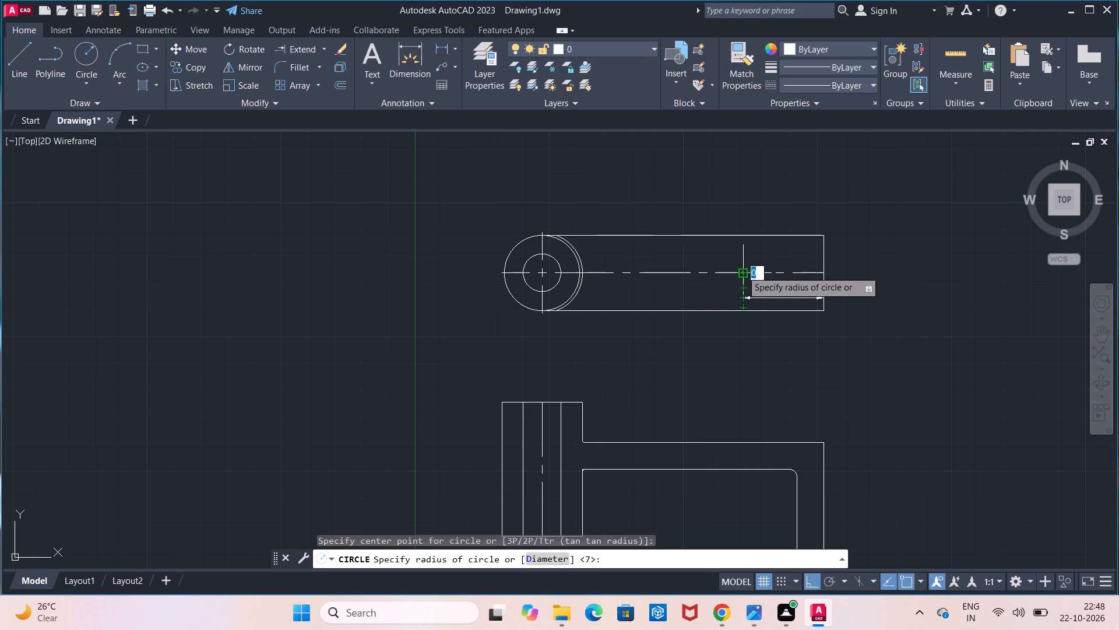
{"action": "key", "text": "6"}
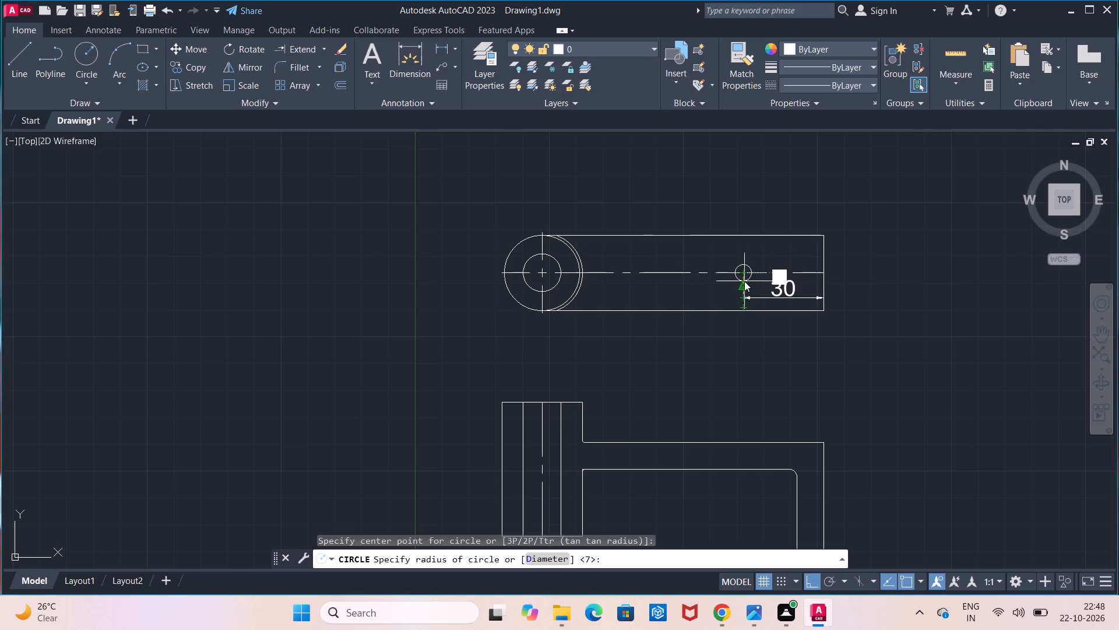
{"action": "key", "text": "Return"}
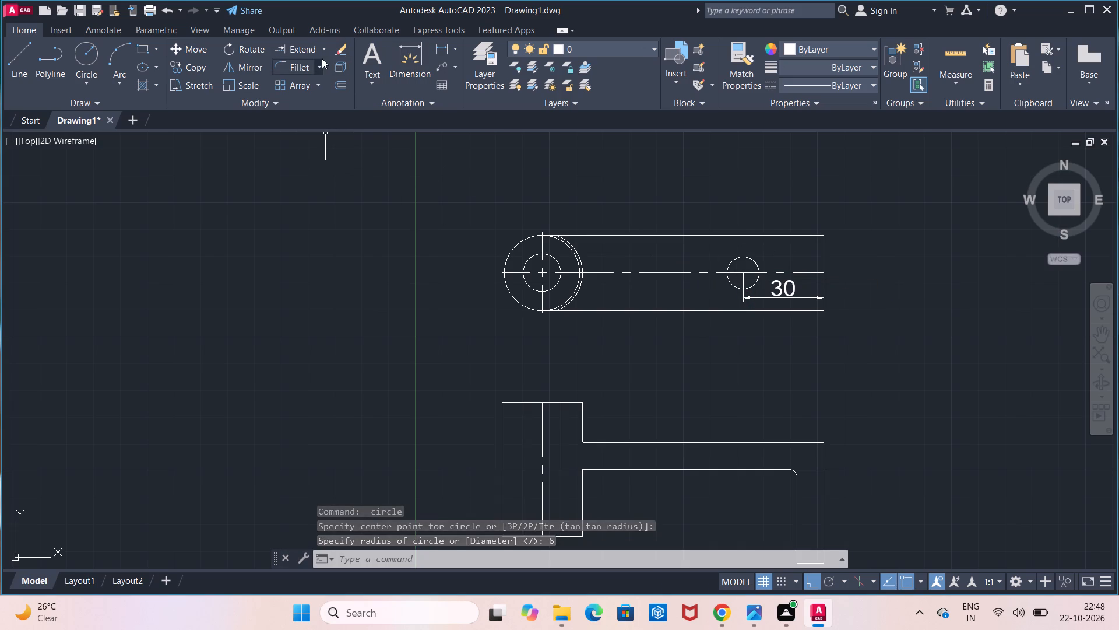
Remove the 30 mm dimension and the vertical reference line at the arm hole using Trim.
{"action": "left_click", "coordinate": [323, 48]}
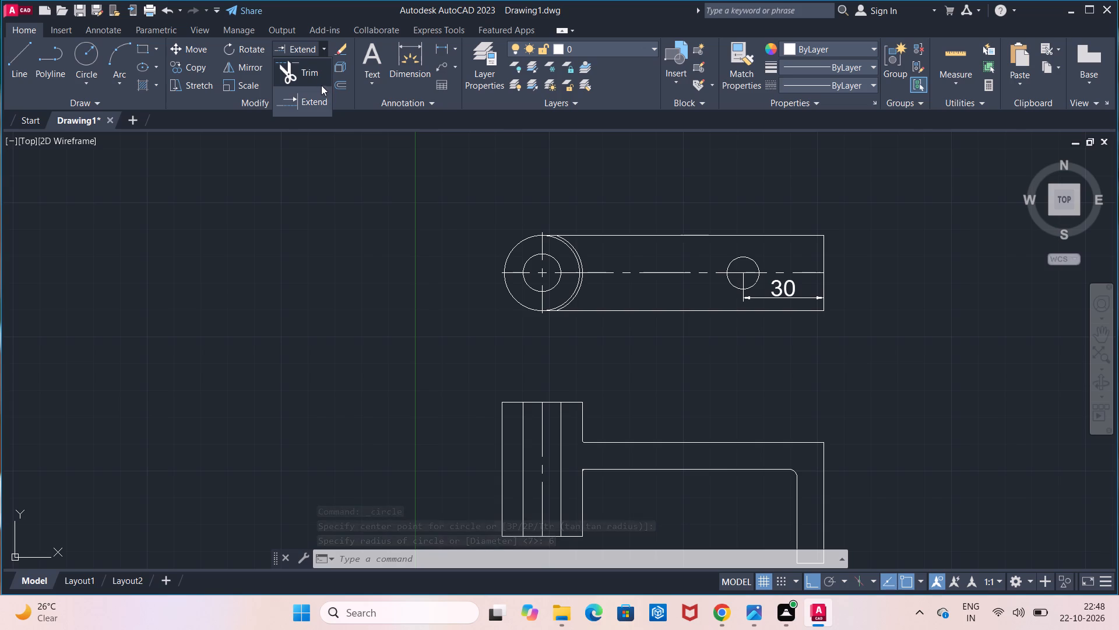
{"action": "left_click", "coordinate": [318, 76]}
{"action": "left_click", "coordinate": [779, 296]}
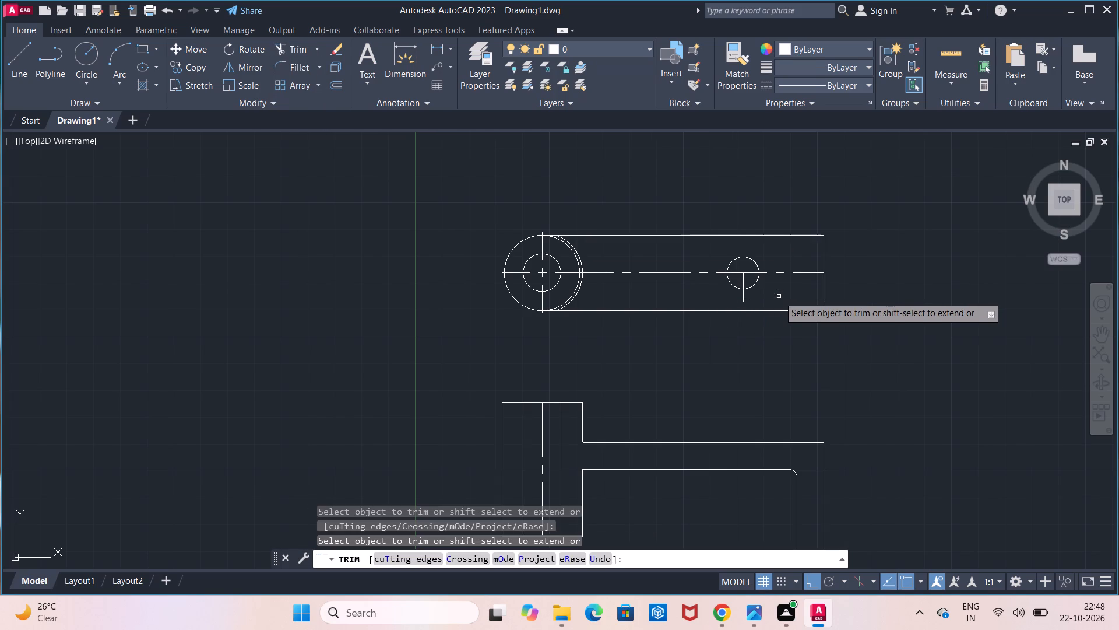
{"action": "left_click", "coordinate": [745, 300]}
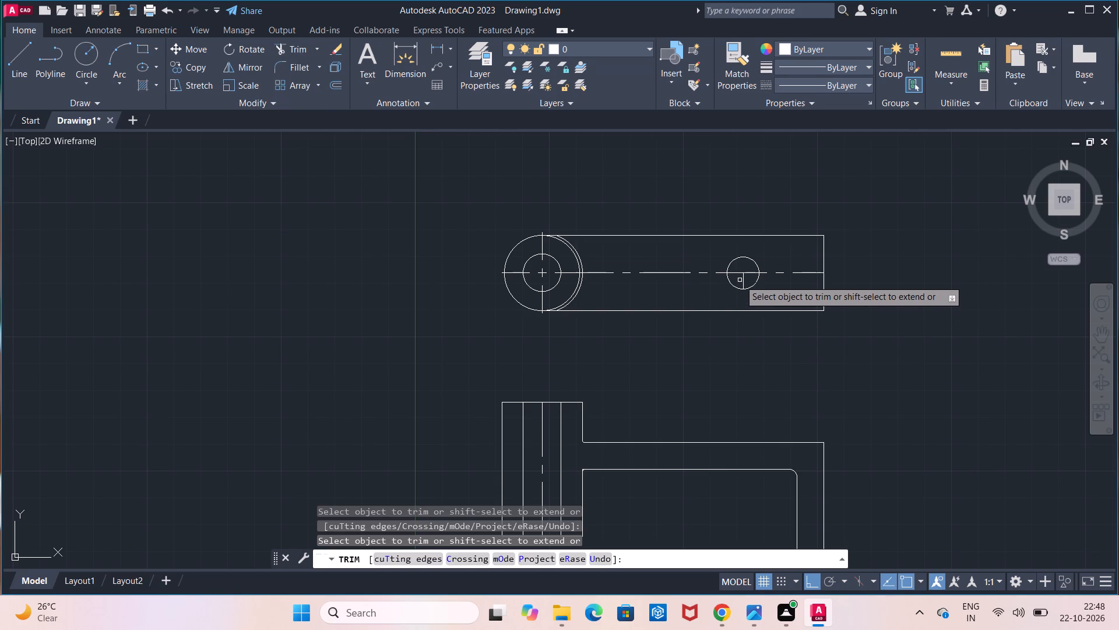
{"action": "left_click", "coordinate": [742, 280]}
{"action": "key", "text": "Escape"}
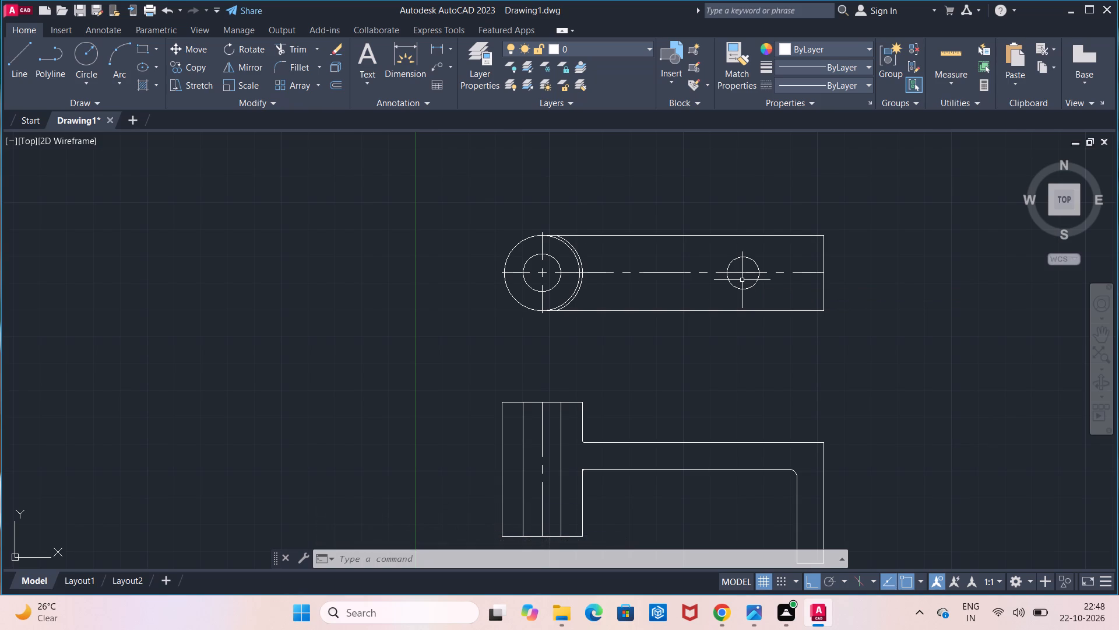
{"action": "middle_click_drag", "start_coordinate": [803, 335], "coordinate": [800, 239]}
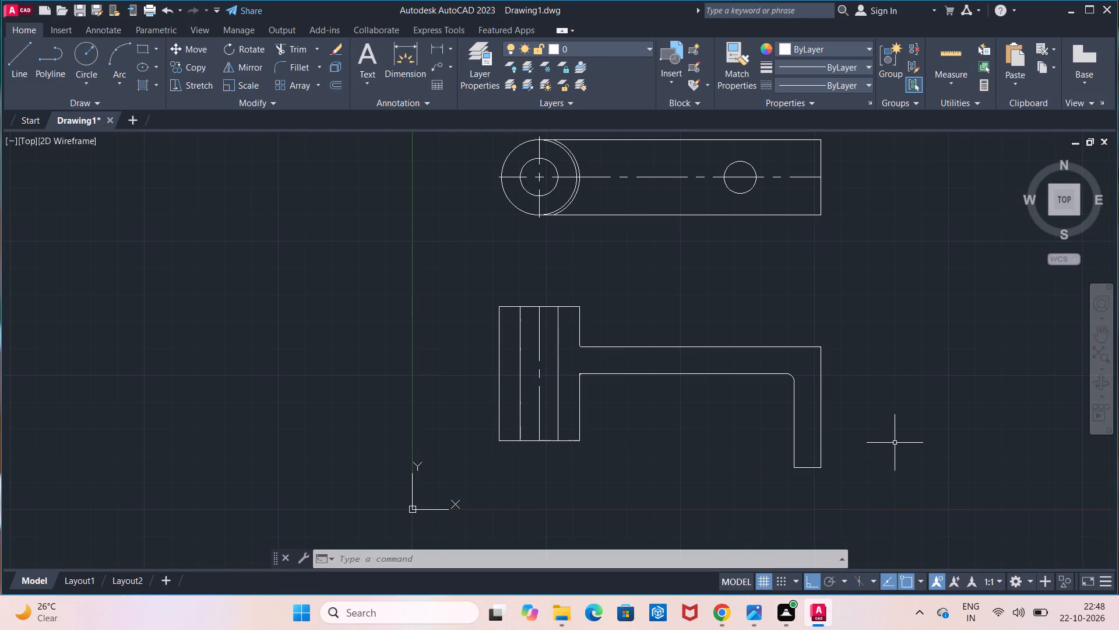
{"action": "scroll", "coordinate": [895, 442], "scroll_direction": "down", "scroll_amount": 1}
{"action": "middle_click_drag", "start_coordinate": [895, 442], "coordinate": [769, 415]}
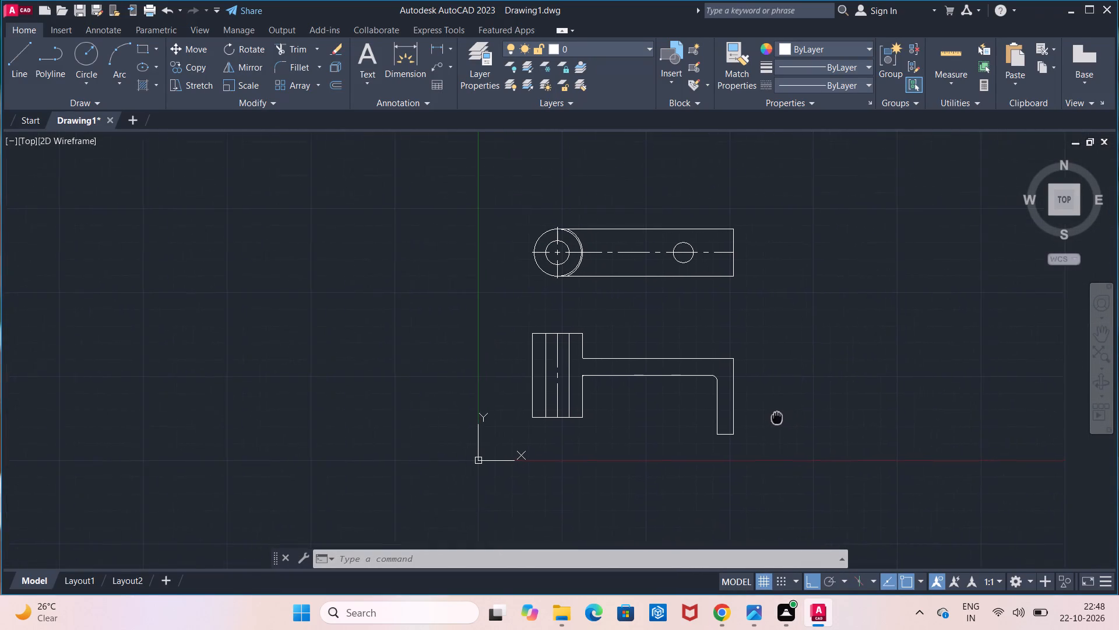
Measure the vertical distance from the arm's top edge to the hub's top corner with a linear dimension in the front view.
{"action": "middle_click_drag", "start_coordinate": [769, 415], "coordinate": [758, 414]}
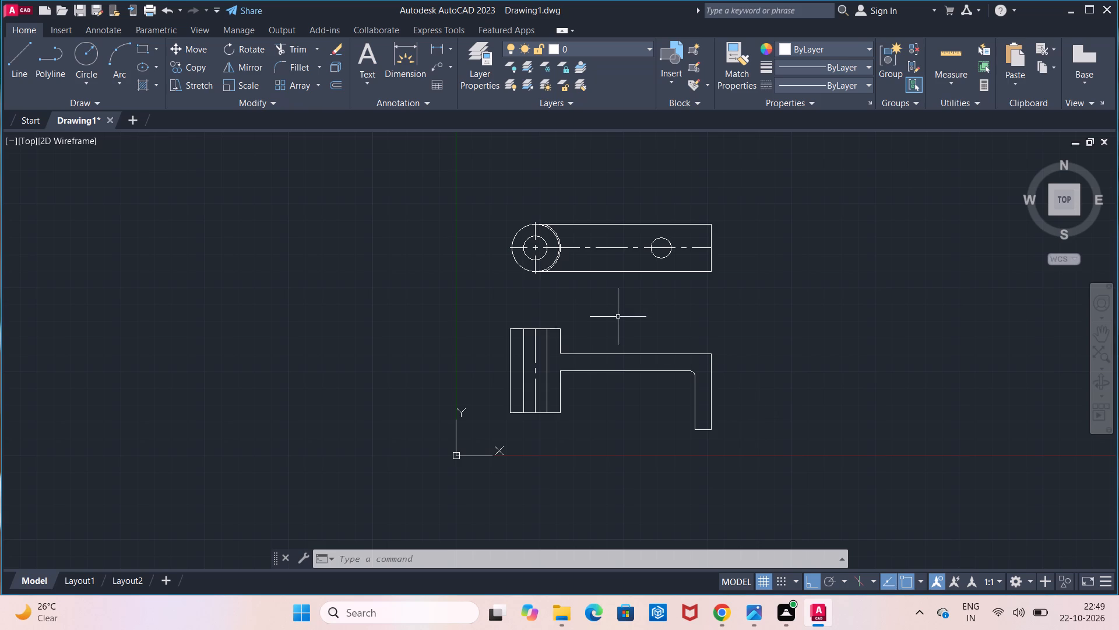
{"action": "left_click", "coordinate": [435, 52]}
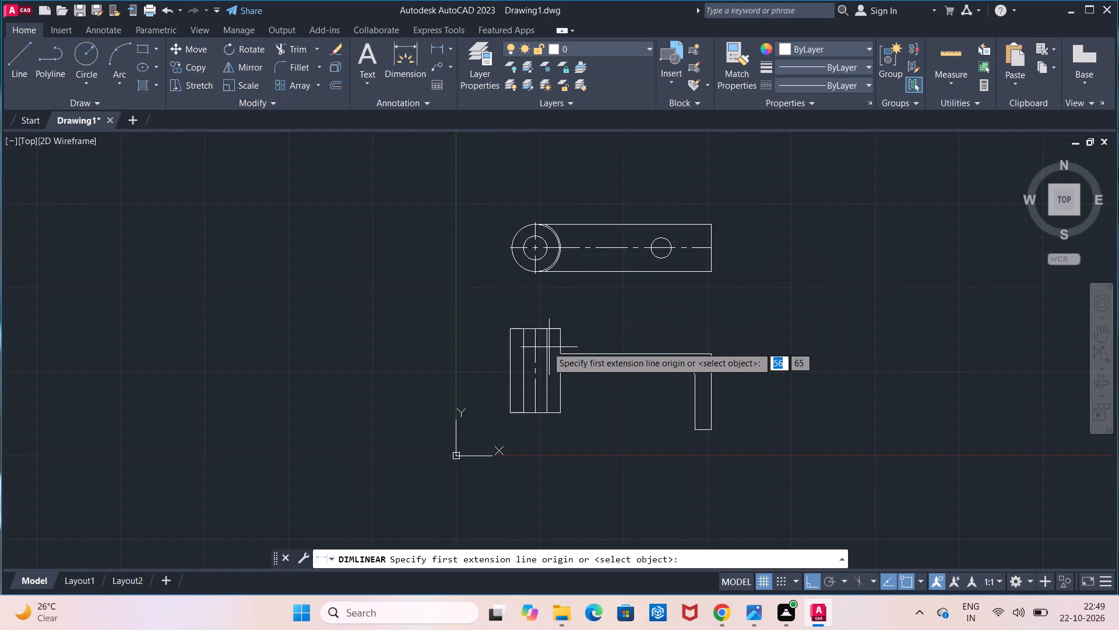
{"action": "left_click", "coordinate": [561, 358]}
{"action": "left_click", "coordinate": [559, 332]}
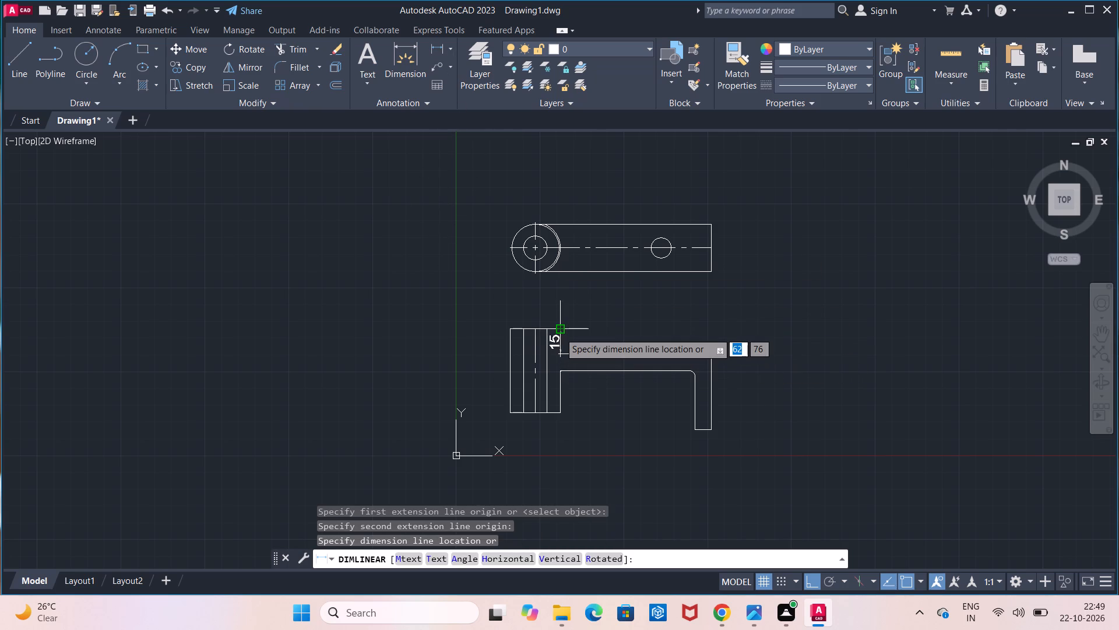
{"action": "key", "text": "Escape"}
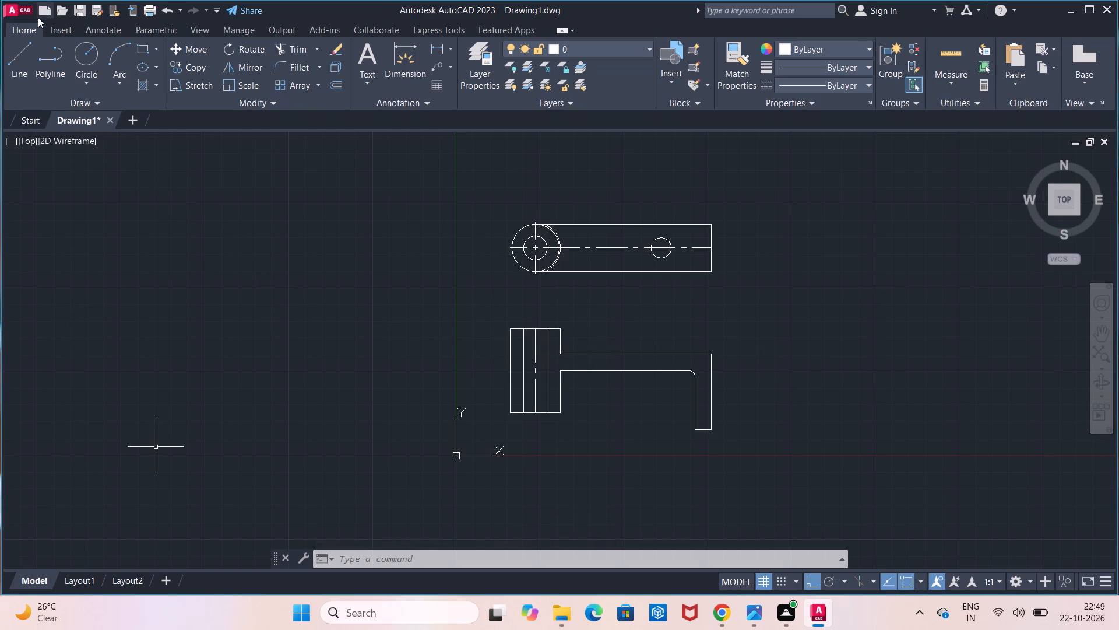
Draw a 50 mm horizontal line to the right of the front view, level with the hub's top edge.
{"action": "left_click", "coordinate": [15, 75]}
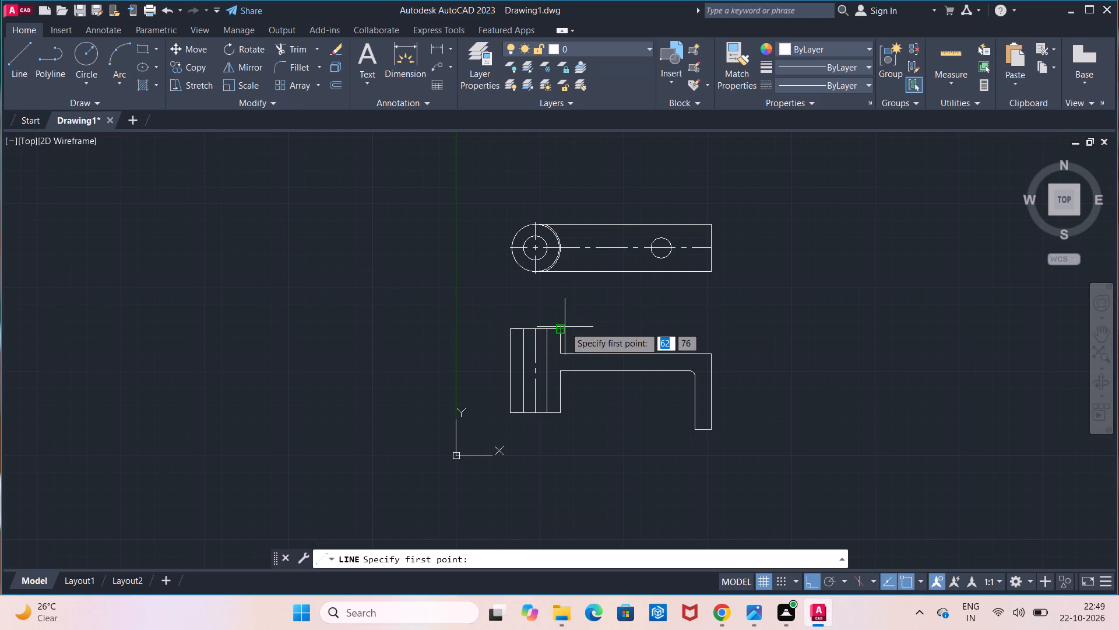
{"action": "left_click", "coordinate": [797, 334]}
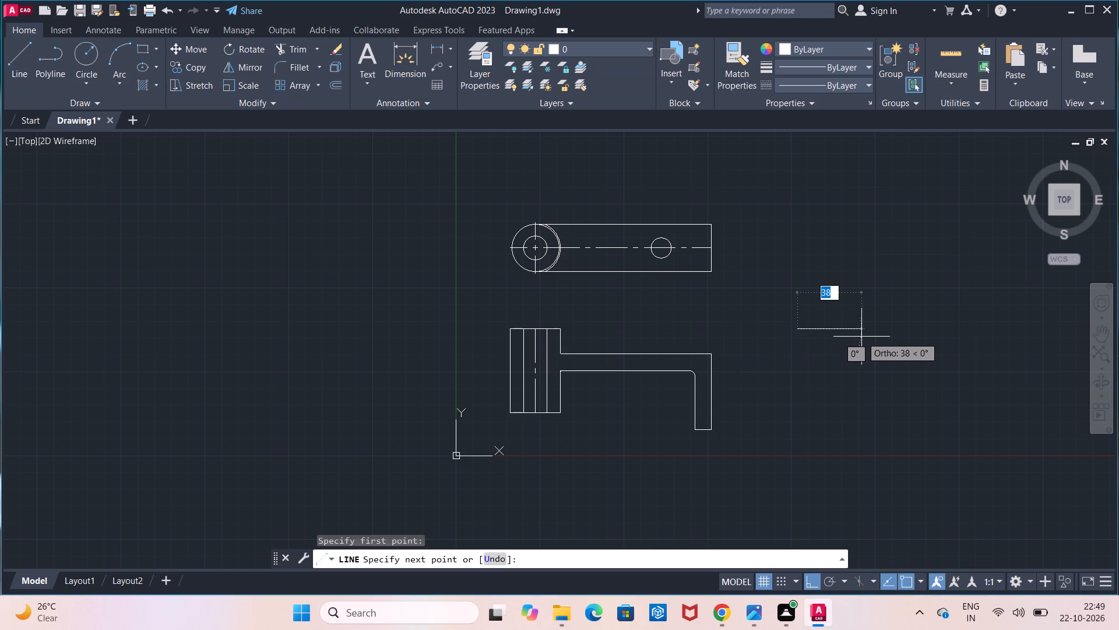
{"action": "type", "text": "50"}
{"action": "key", "text": "Return"}
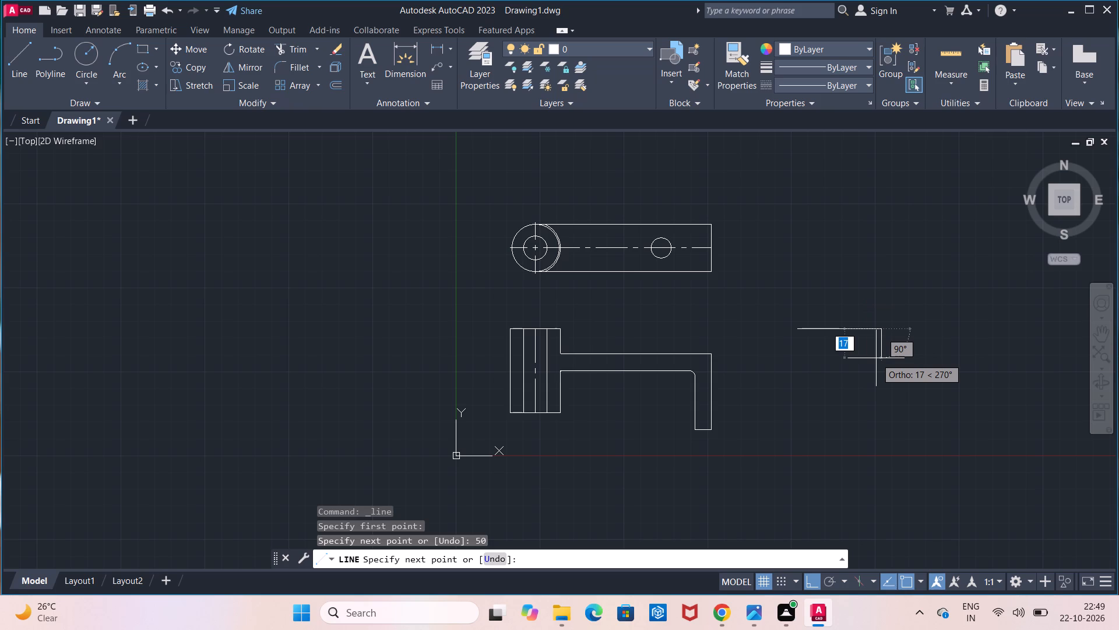
{"action": "key", "text": "Escape"}
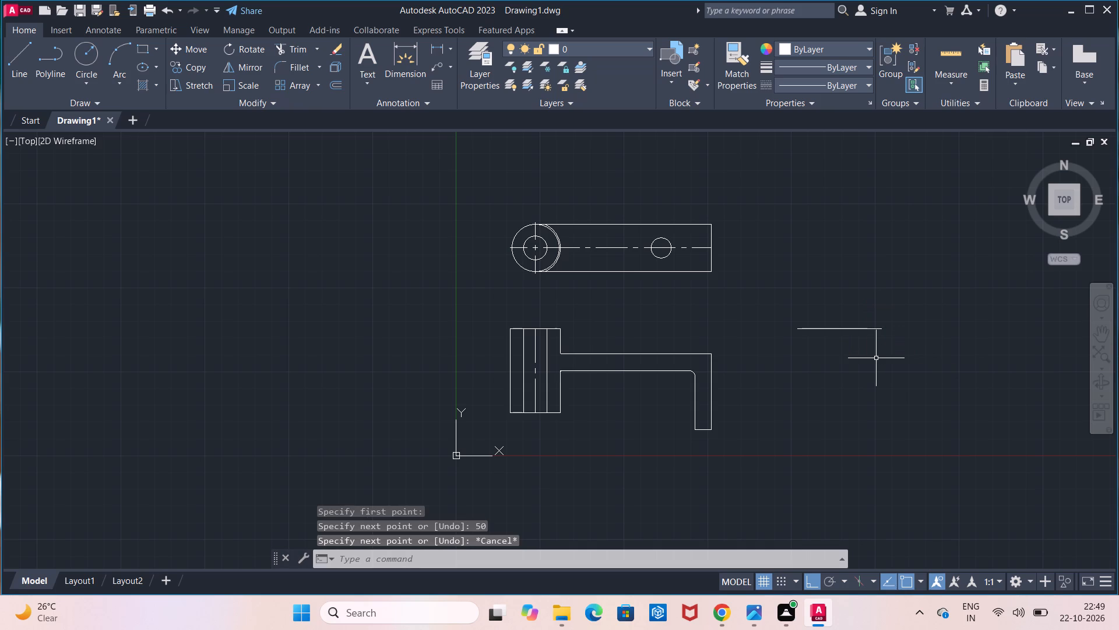
Measure the vertical distance between the hub's bottom corner and the bottom of the arm's downturned leg with a linear dimension.
{"action": "left_click_drag", "start_coordinate": [435, 47], "coordinate": [441, 85]}
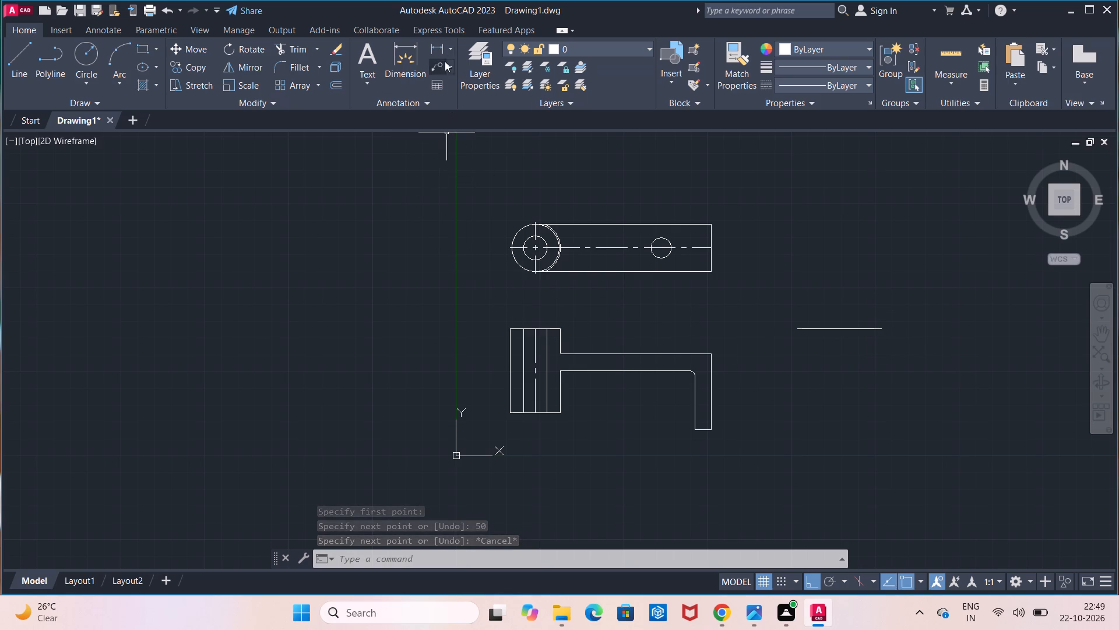
{"action": "left_click", "coordinate": [441, 49]}
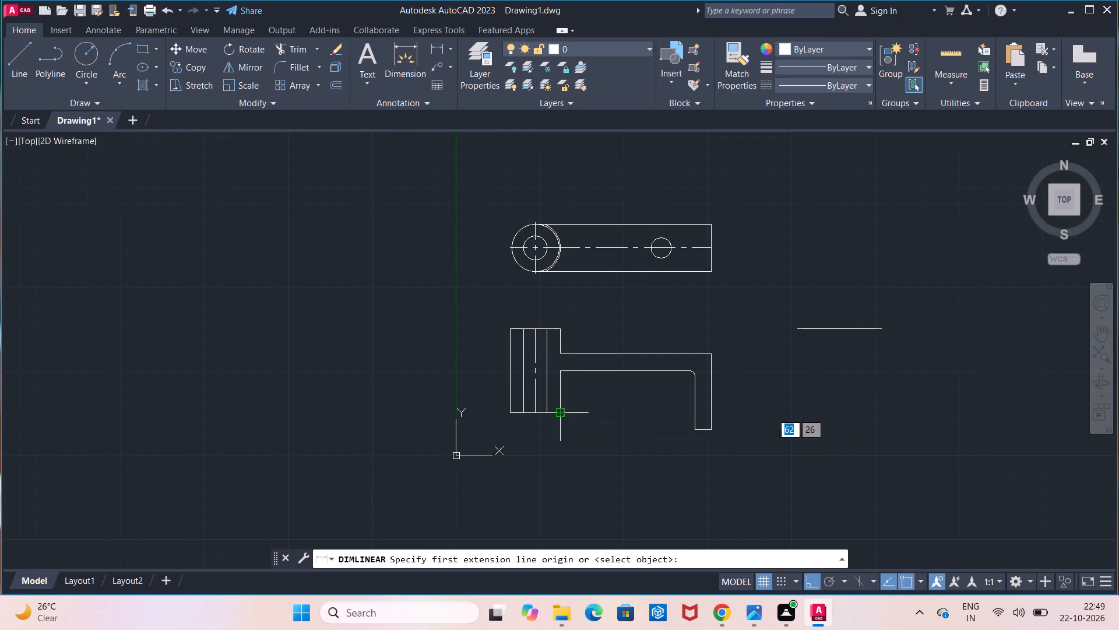
{"action": "left_click", "coordinate": [558, 413]}
{"action": "left_click", "coordinate": [693, 426]}
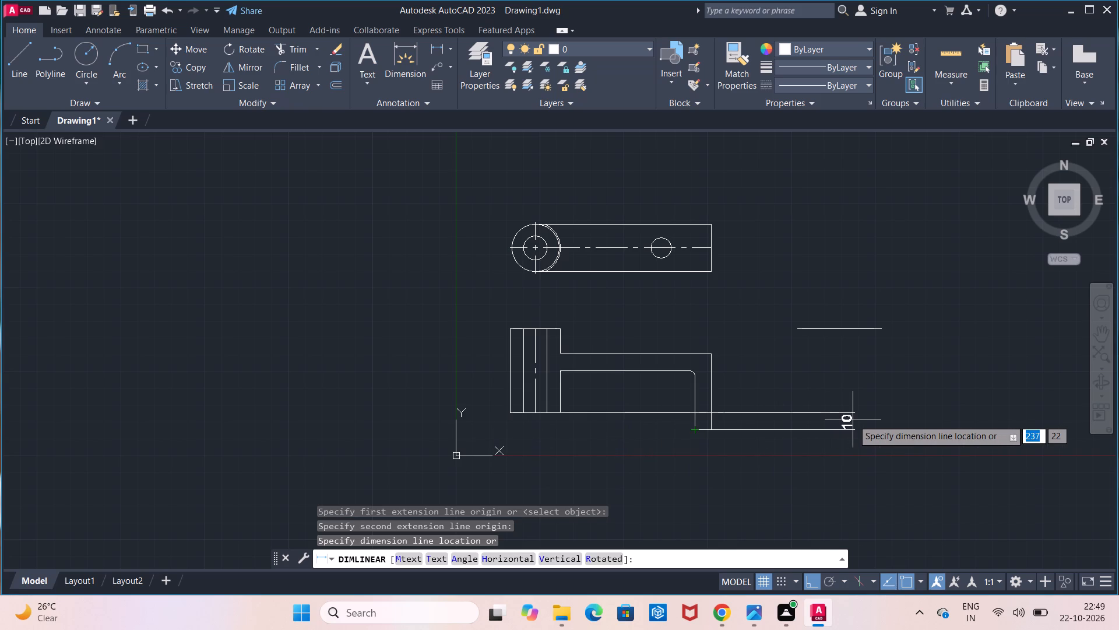
{"action": "key", "text": "Escape"}
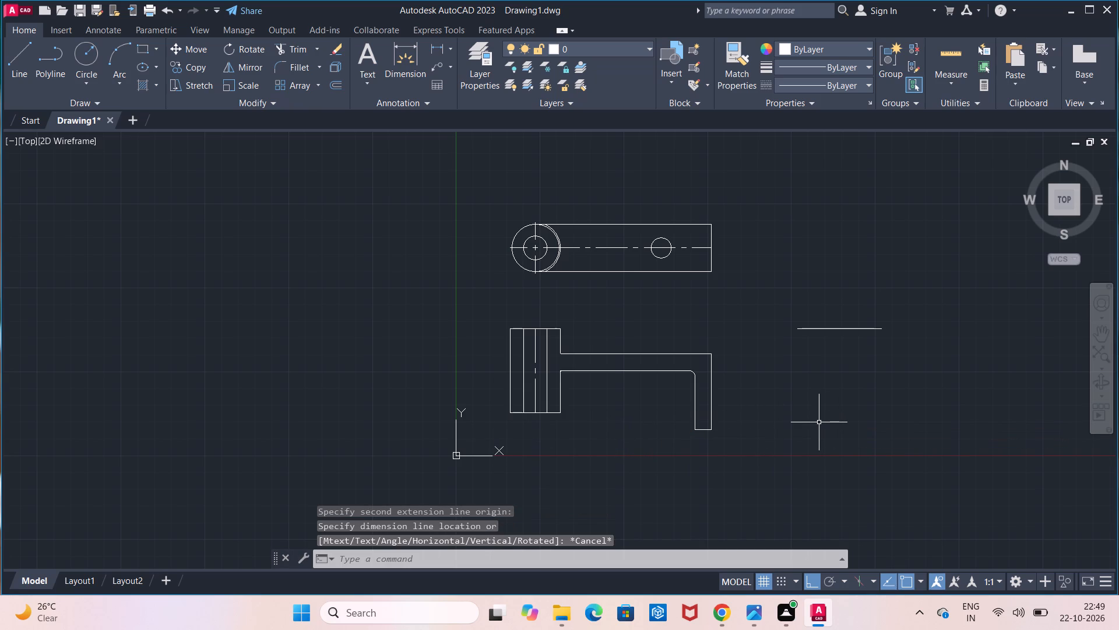
Draw a 50 mm vertical line downward from each end of the new side view's top line.
{"action": "left_click", "coordinate": [29, 79]}
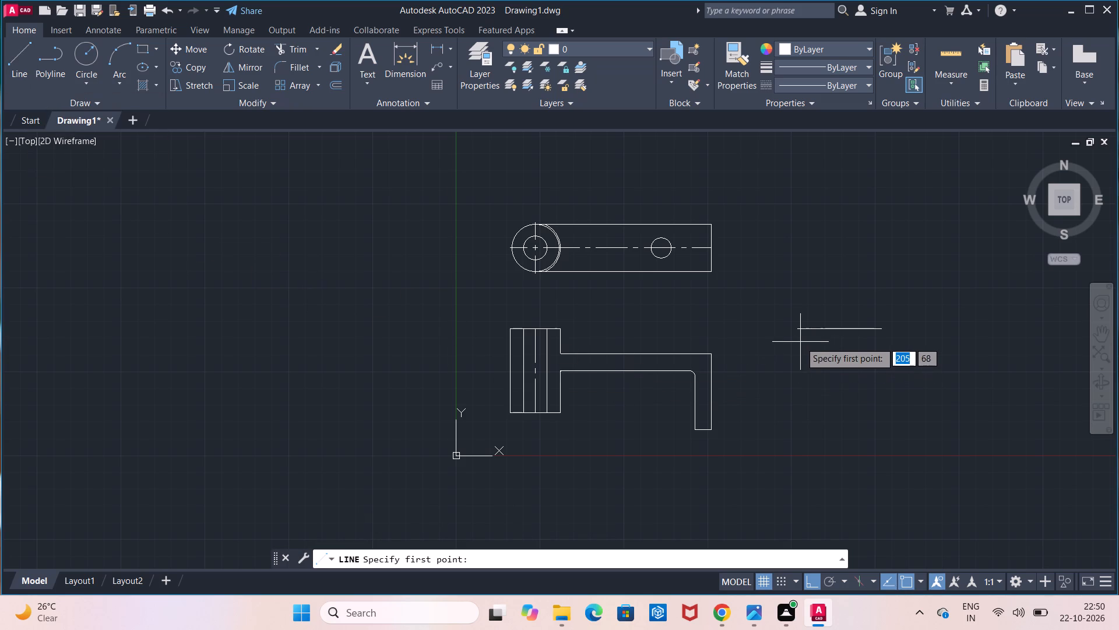
{"action": "left_click", "coordinate": [800, 333]}
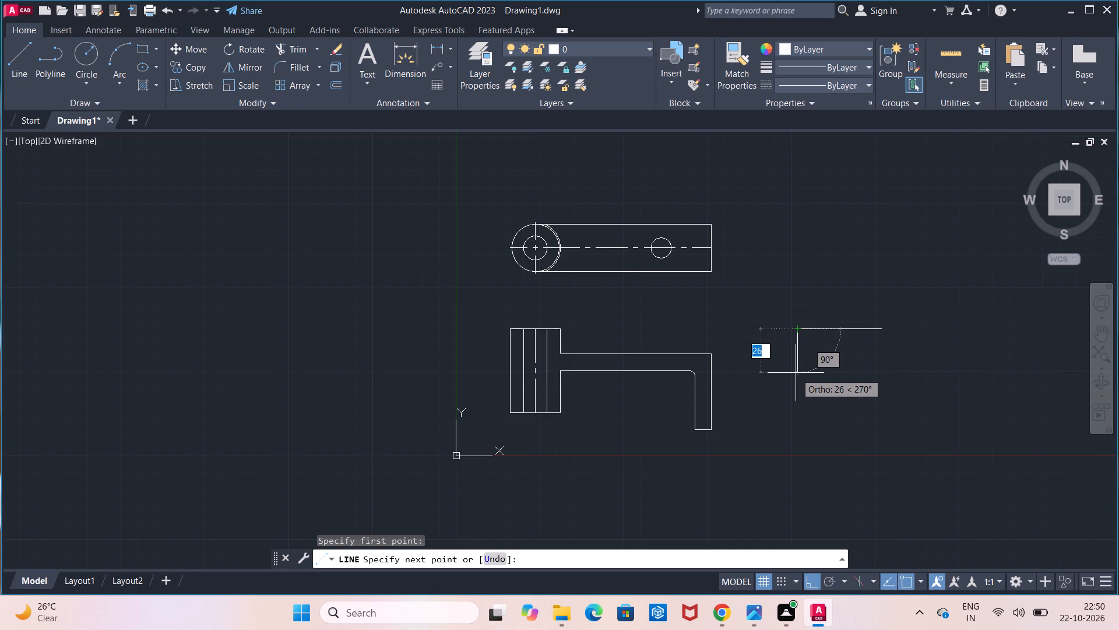
{"action": "key", "text": "5"}
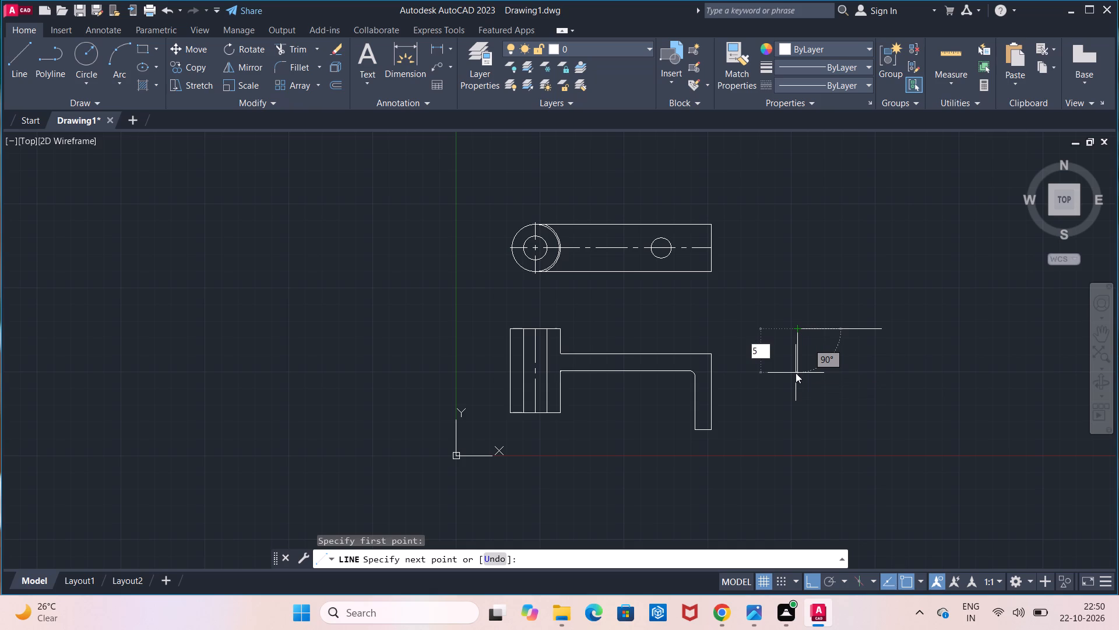
{"action": "key", "text": "0"}
{"action": "key", "text": "Return"}
{"action": "key", "text": "Escape"}
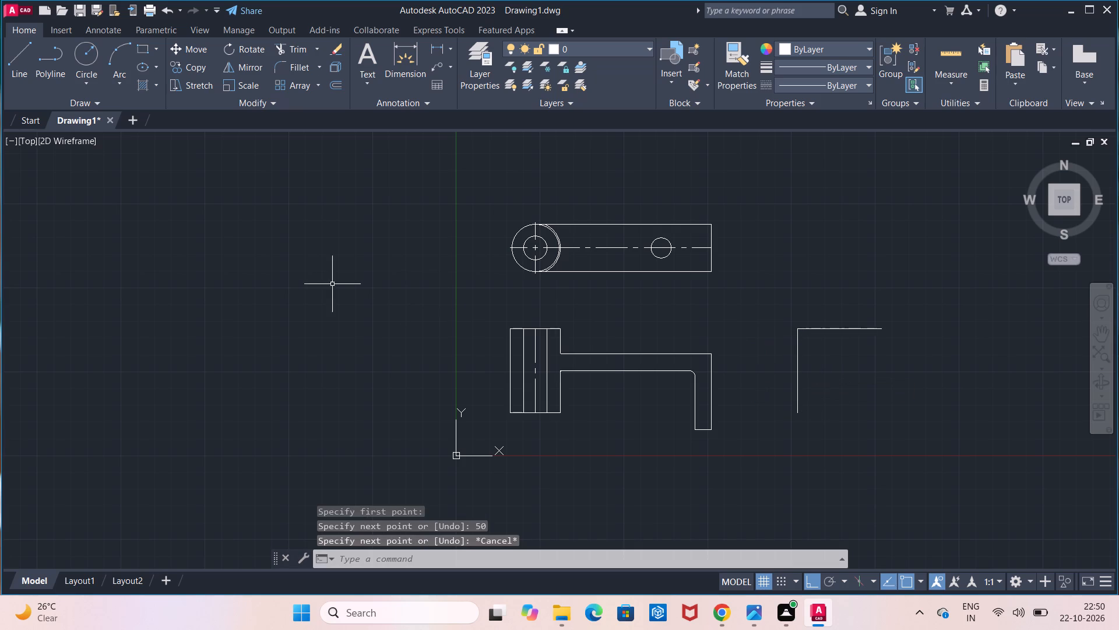
{"action": "left_click", "coordinate": [19, 83]}
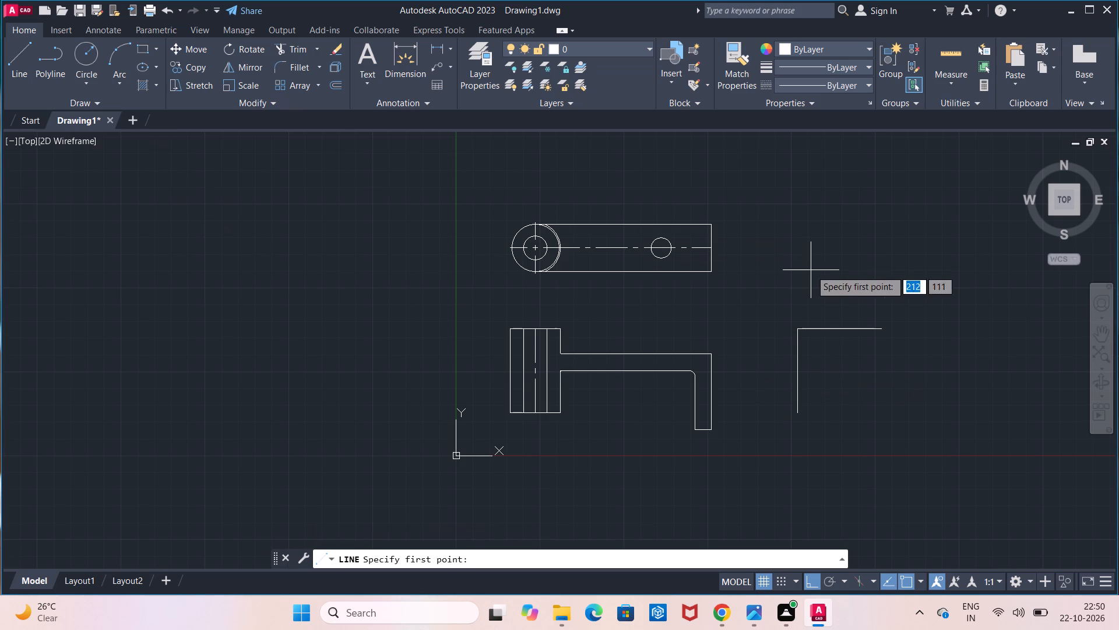
{"action": "left_click", "coordinate": [885, 331]}
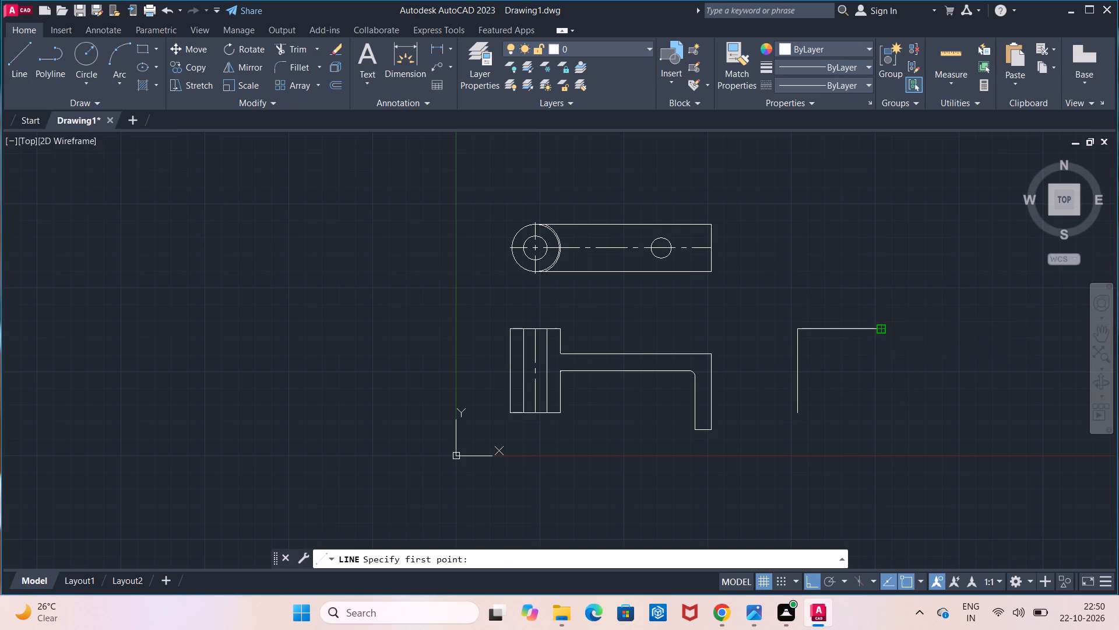
{"action": "type", "text": "50"}
{"action": "key", "text": "Return"}
{"action": "key", "text": "Escape"}
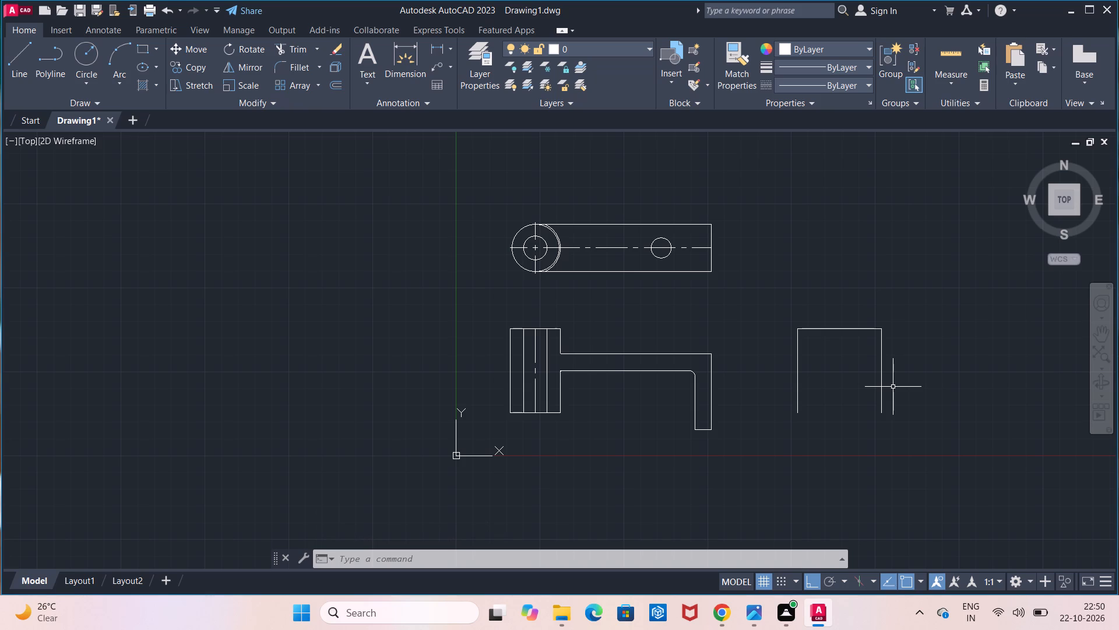
Project a horizontal line from the arm's top outer corner in the front view across to the side view's right vertical line.
{"action": "scroll", "coordinate": [842, 391], "scroll_direction": "up", "scroll_amount": 1}
{"action": "left_click", "coordinate": [23, 83]}
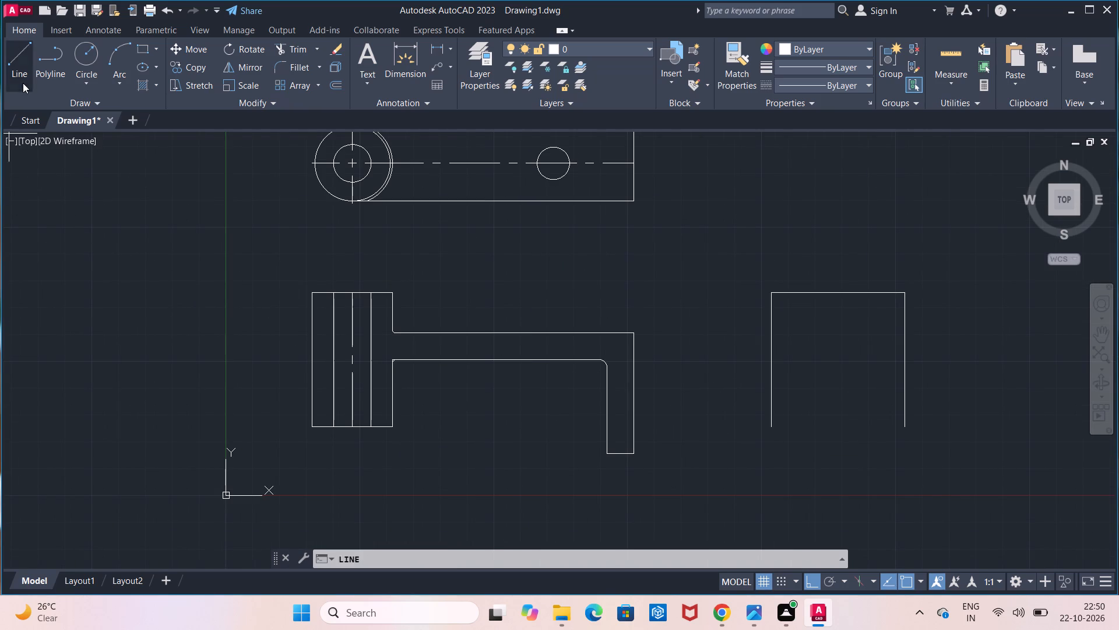
{"action": "key", "text": "Escape"}
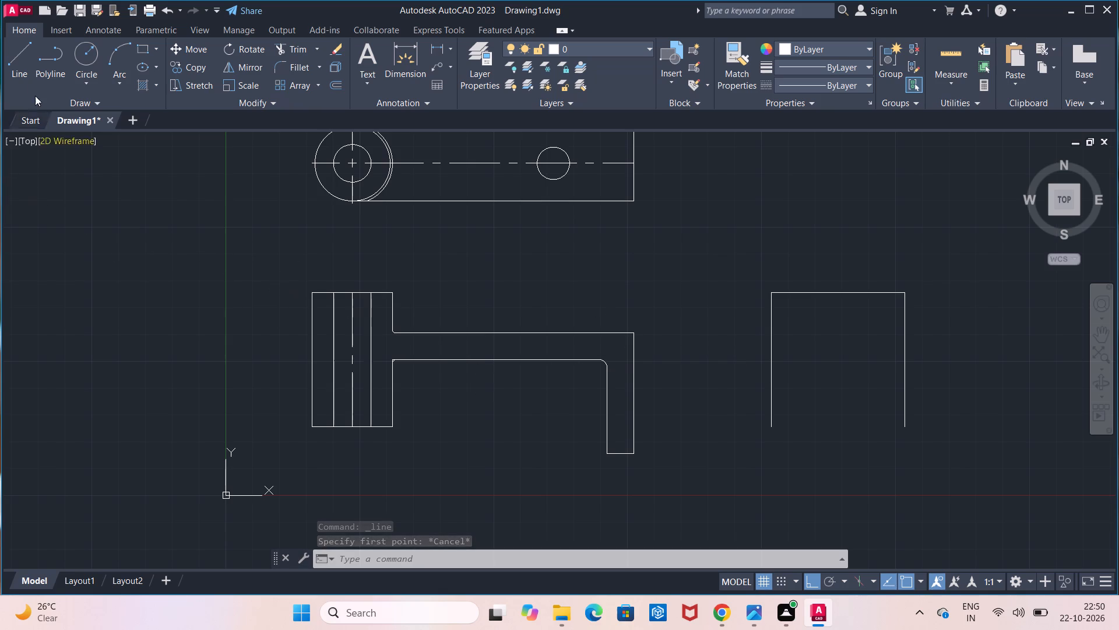
{"action": "left_click", "coordinate": [27, 64]}
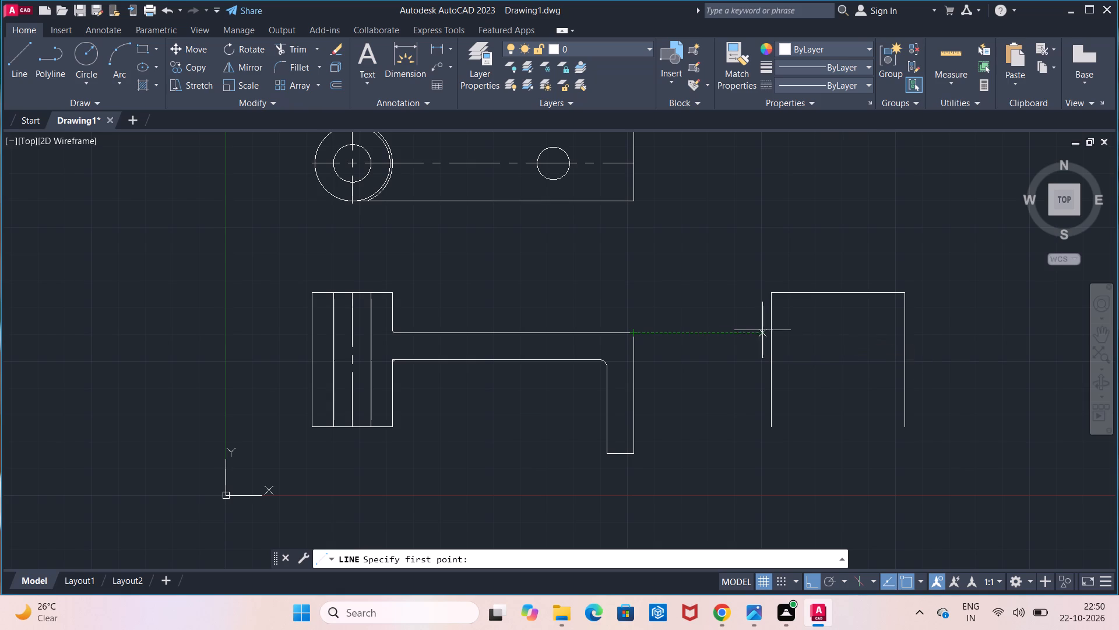
{"action": "left_click", "coordinate": [635, 335]}
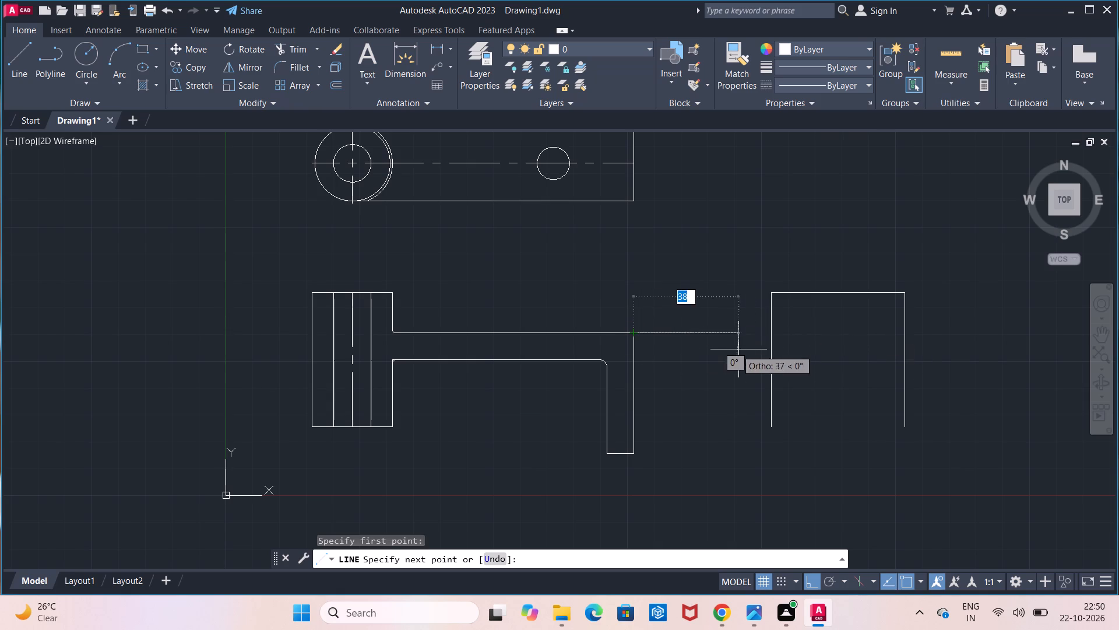
{"action": "left_click", "coordinate": [905, 336]}
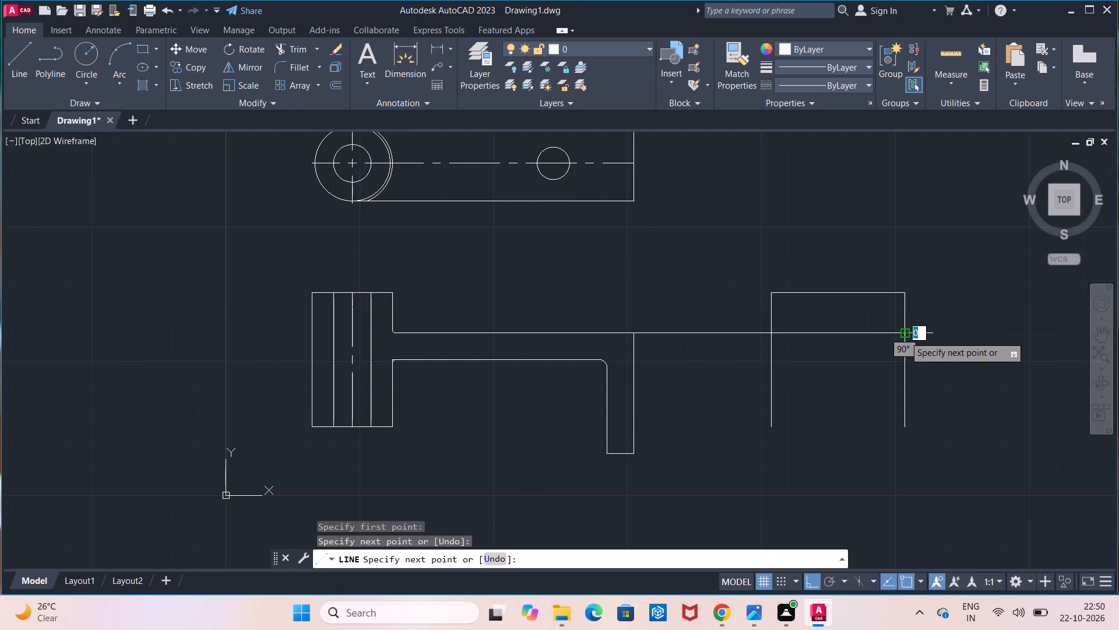
{"action": "key", "text": "Escape"}
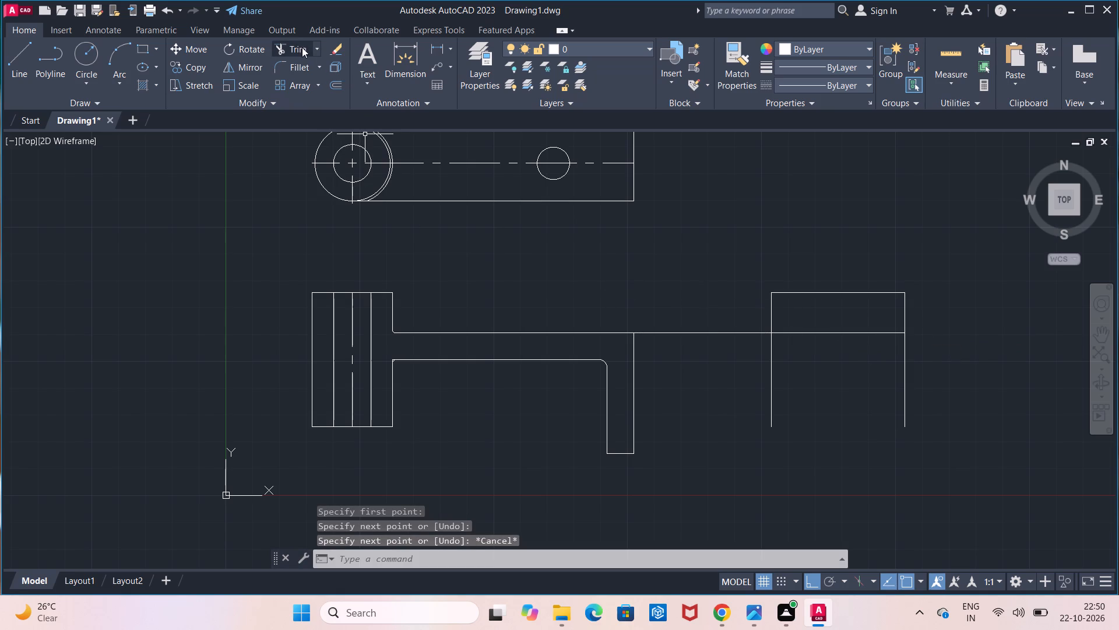
Trim the part of the projection line between the front view and the side view.
{"action": "left_click", "coordinate": [297, 45]}
{"action": "left_click", "coordinate": [713, 334]}
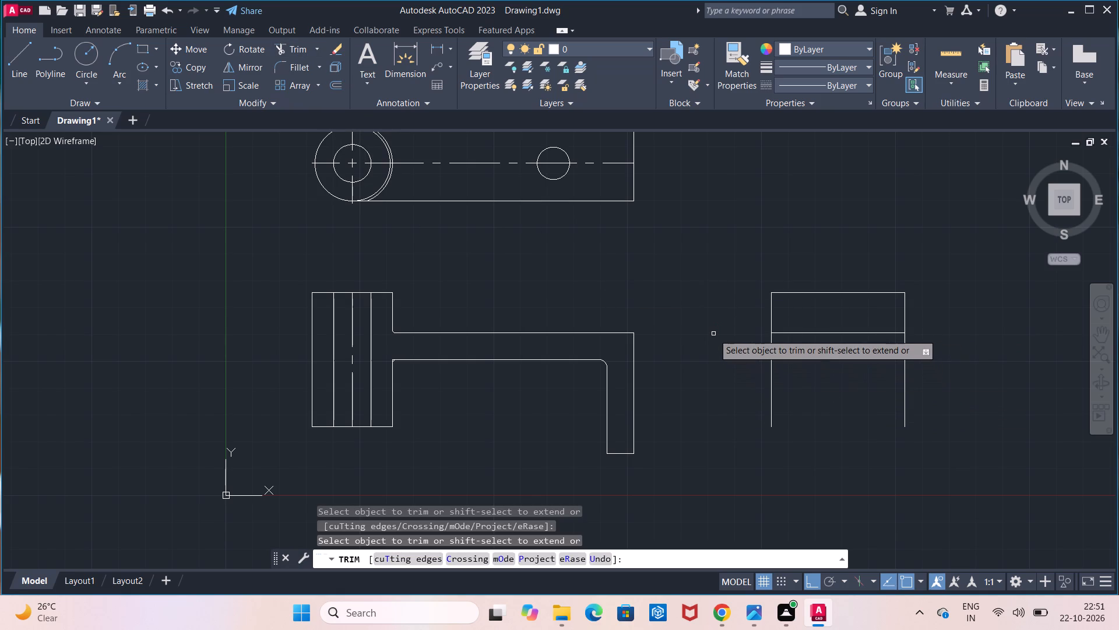
{"action": "key", "text": "Escape"}
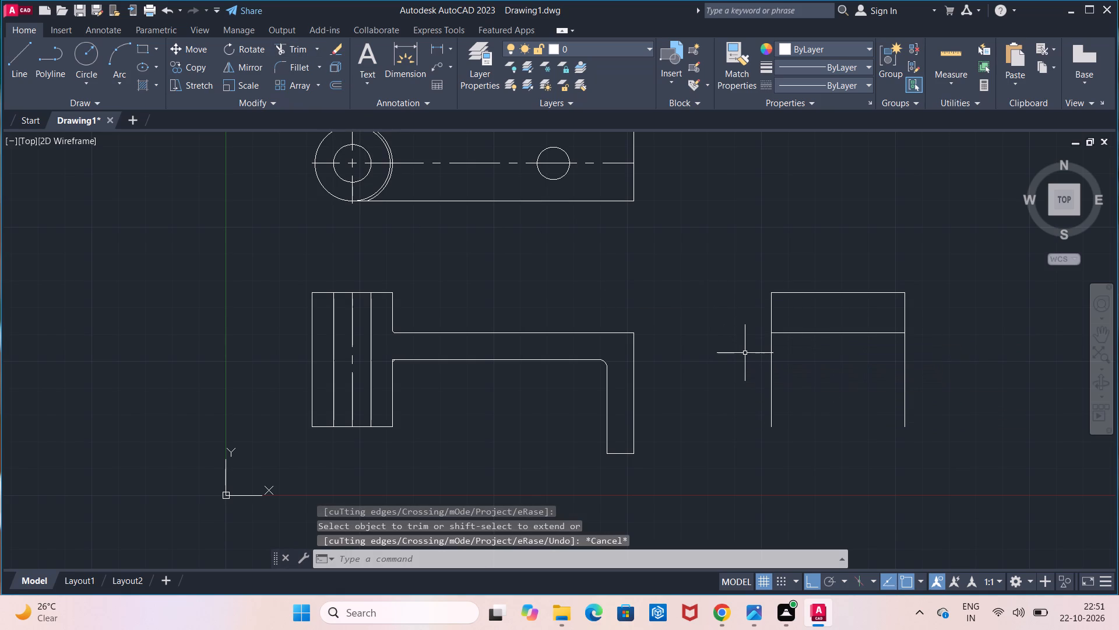
Measure the vertical distance from the side view's top-left corner to the projected horizontal line with a linear dimension.
{"action": "scroll", "coordinate": [745, 353], "scroll_direction": "down", "scroll_amount": 1}
{"action": "scroll", "coordinate": [745, 353], "scroll_direction": "up", "scroll_amount": 1}
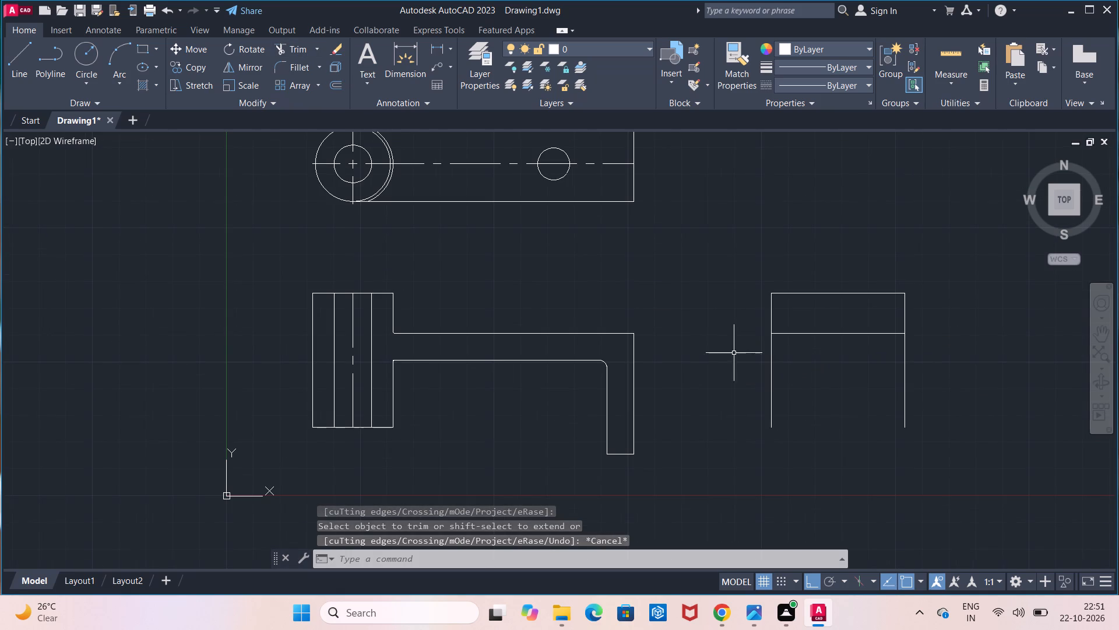
{"action": "left_click", "coordinate": [438, 47]}
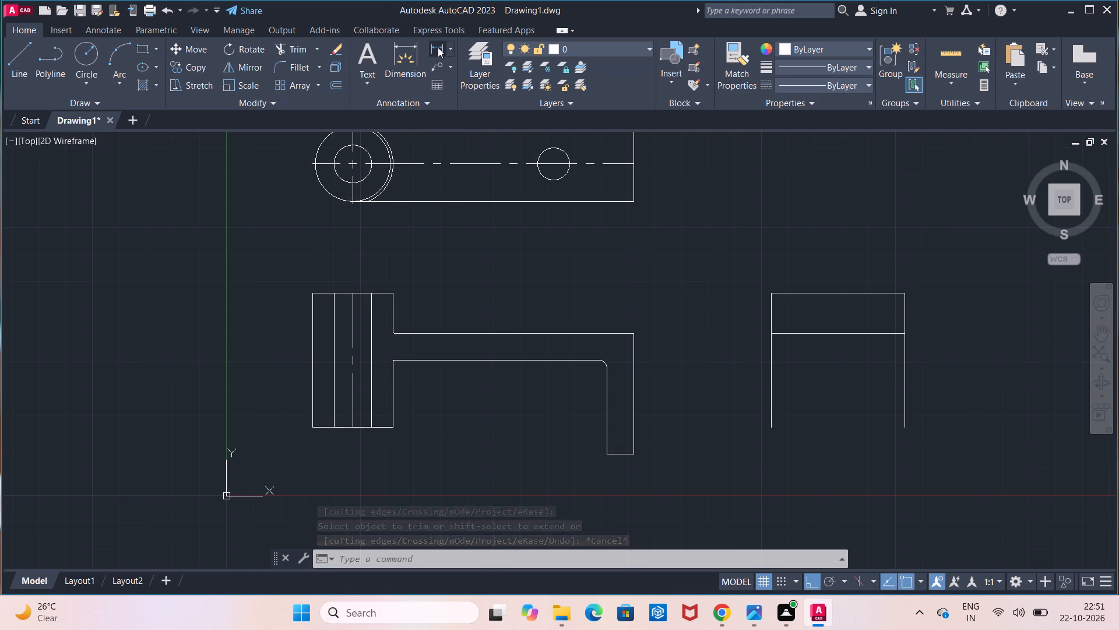
{"action": "left_click", "coordinate": [773, 295]}
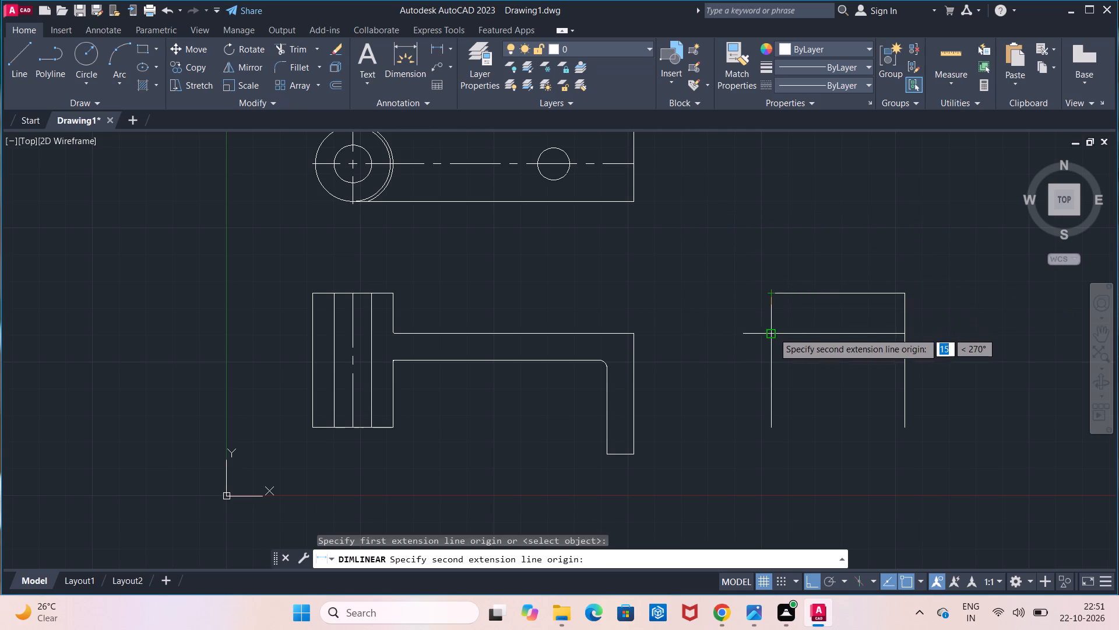
{"action": "left_click", "coordinate": [772, 333]}
{"action": "key", "text": "Escape"}
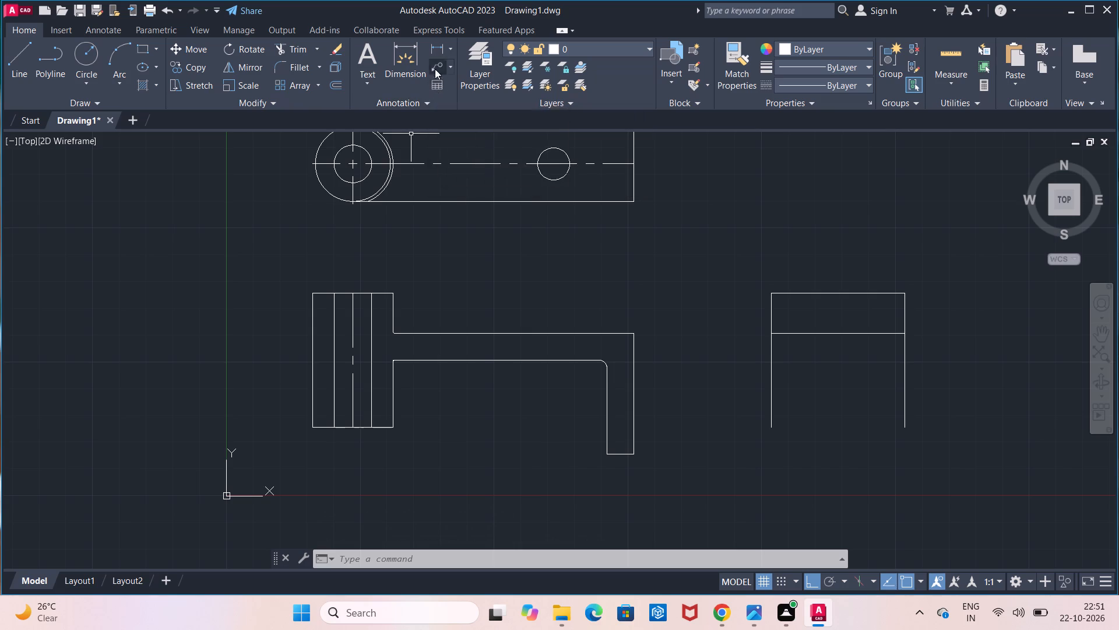
Offset the side view's left and right vertical lines inward by 1 mm.
{"action": "left_click", "coordinate": [336, 93]}
{"action": "left_click", "coordinate": [769, 384]}
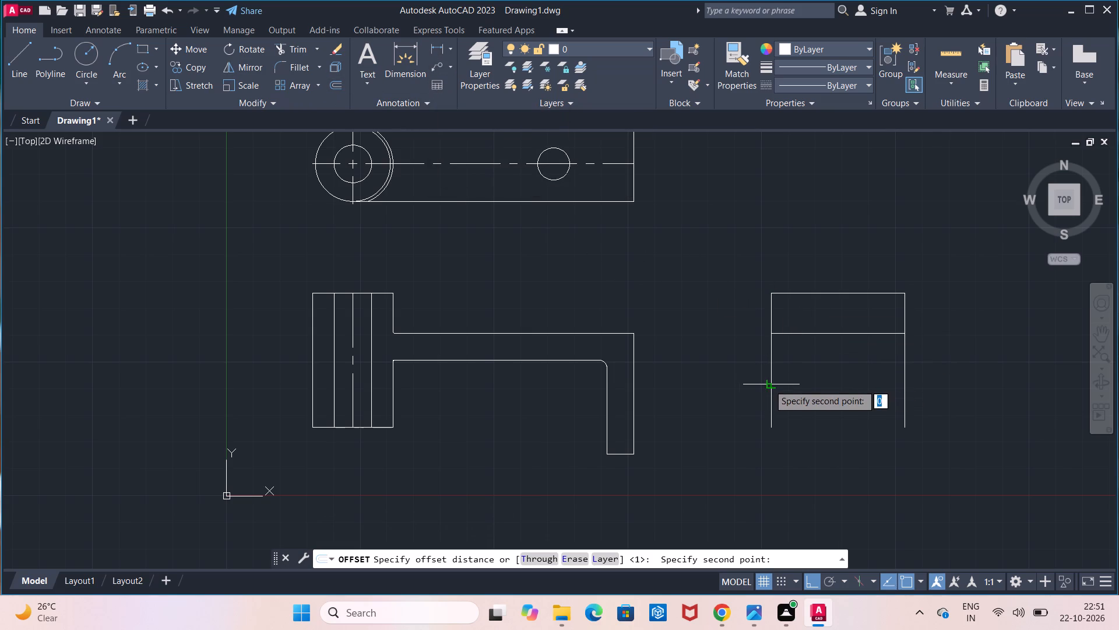
{"action": "key", "text": "1"}
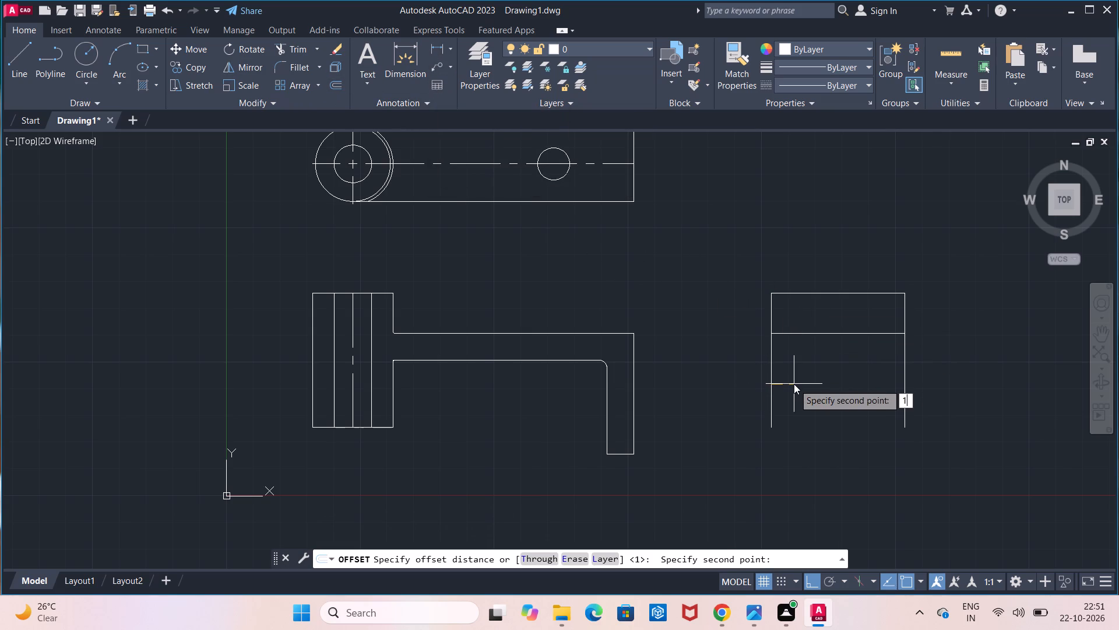
{"action": "key", "text": "Return"}
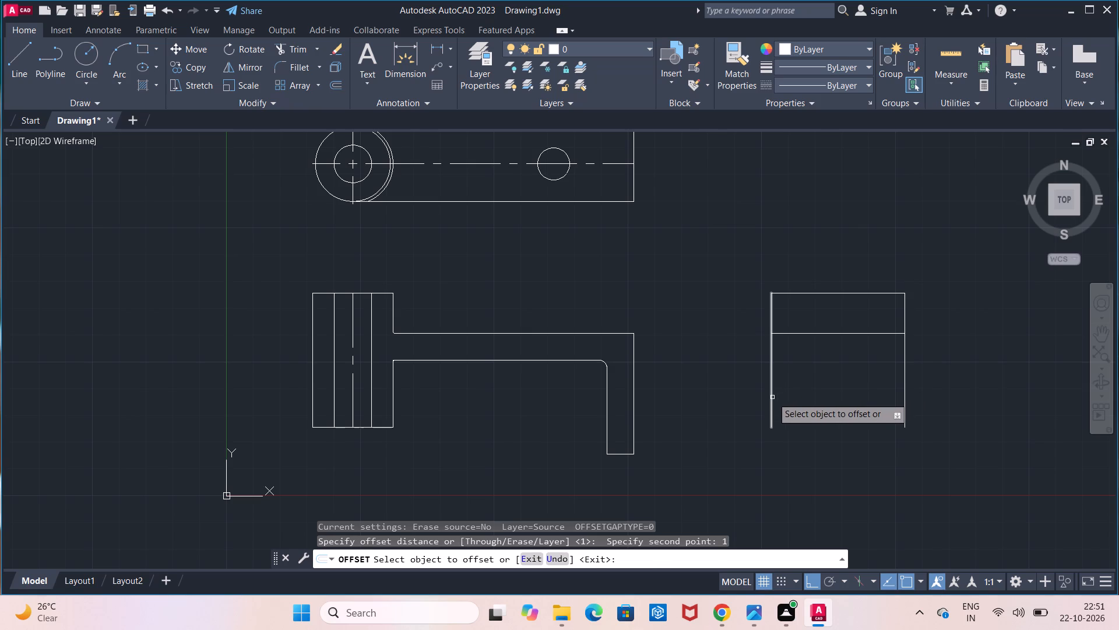
{"action": "left_click", "coordinate": [772, 397]}
{"action": "left_click", "coordinate": [778, 395]}
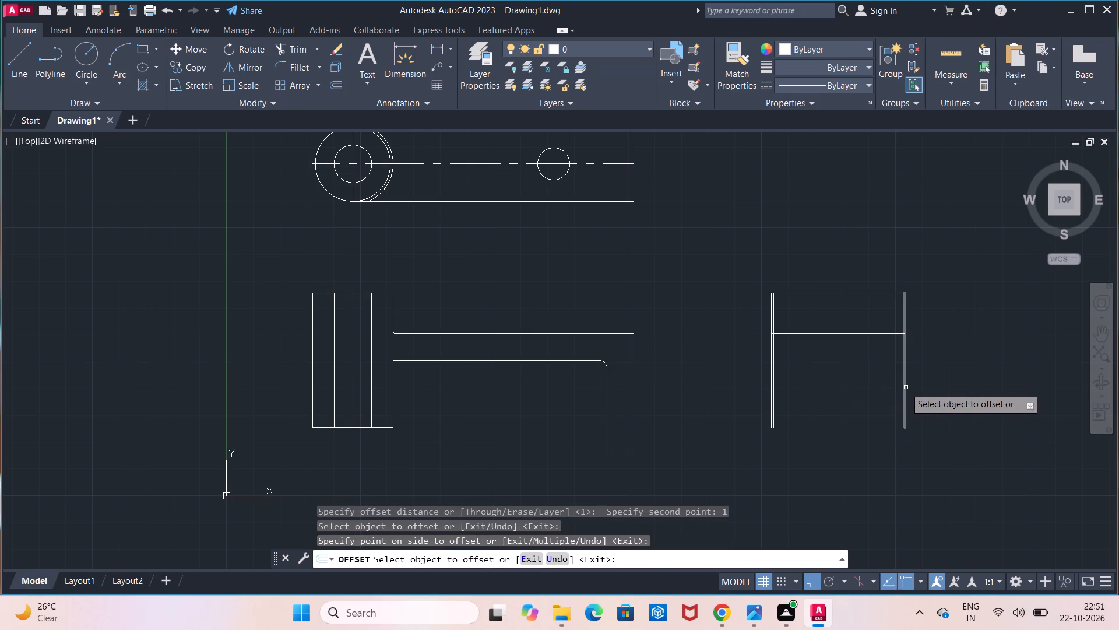
{"action": "left_click", "coordinate": [905, 388]}
{"action": "left_click", "coordinate": [896, 393]}
{"action": "key", "text": "Escape"}
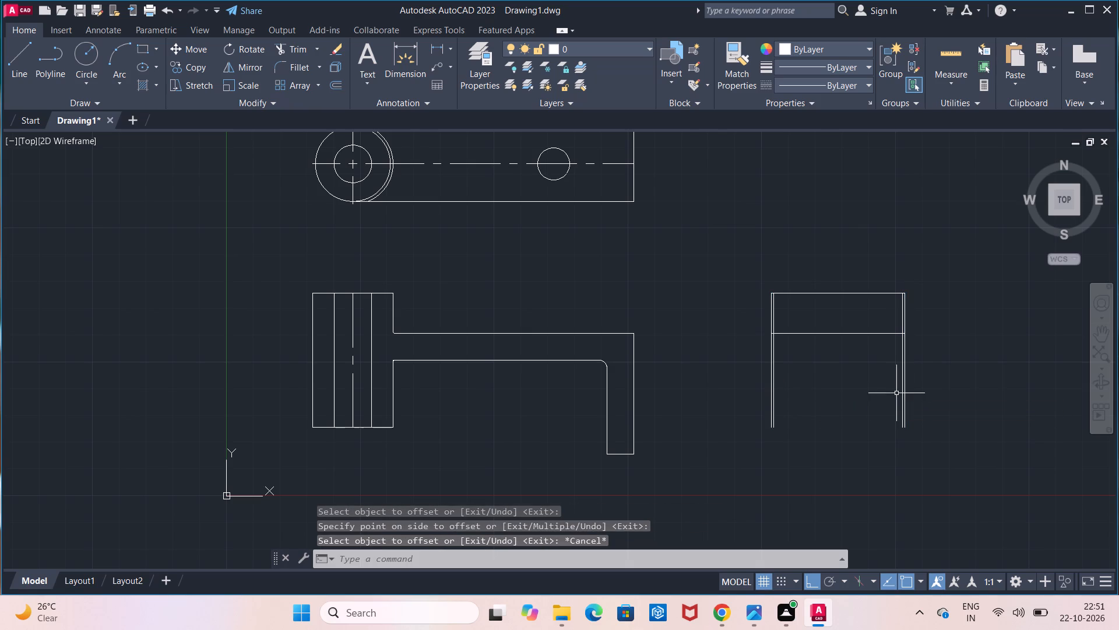
Trim both inner offset lines in the side view above the projected horizontal line.
{"action": "scroll", "coordinate": [892, 393], "scroll_direction": "up", "scroll_amount": 1}
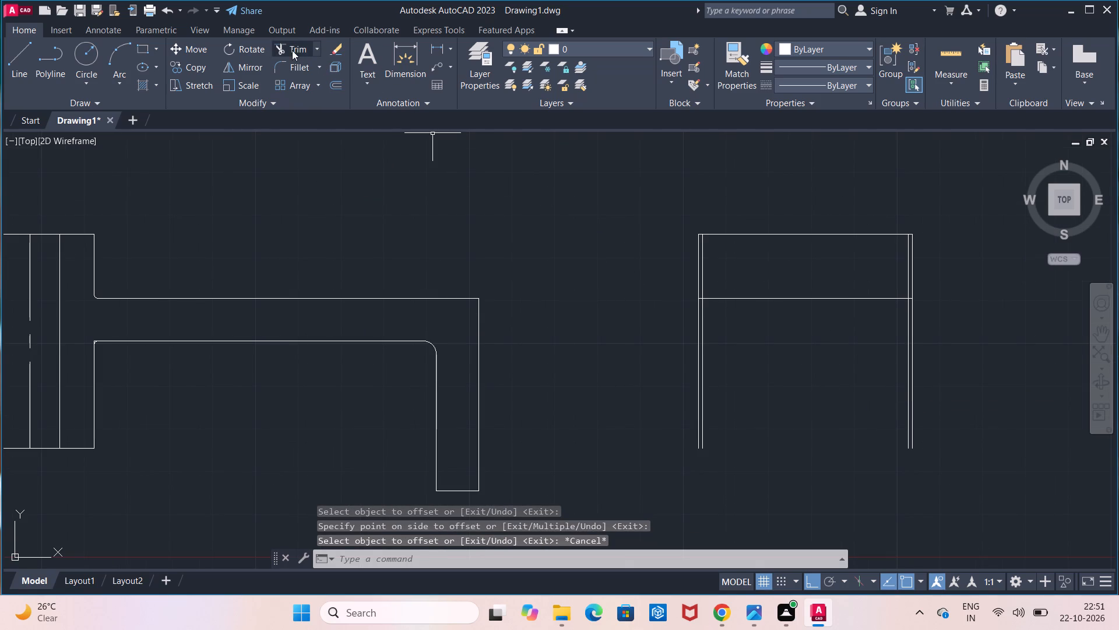
{"action": "left_click", "coordinate": [292, 50]}
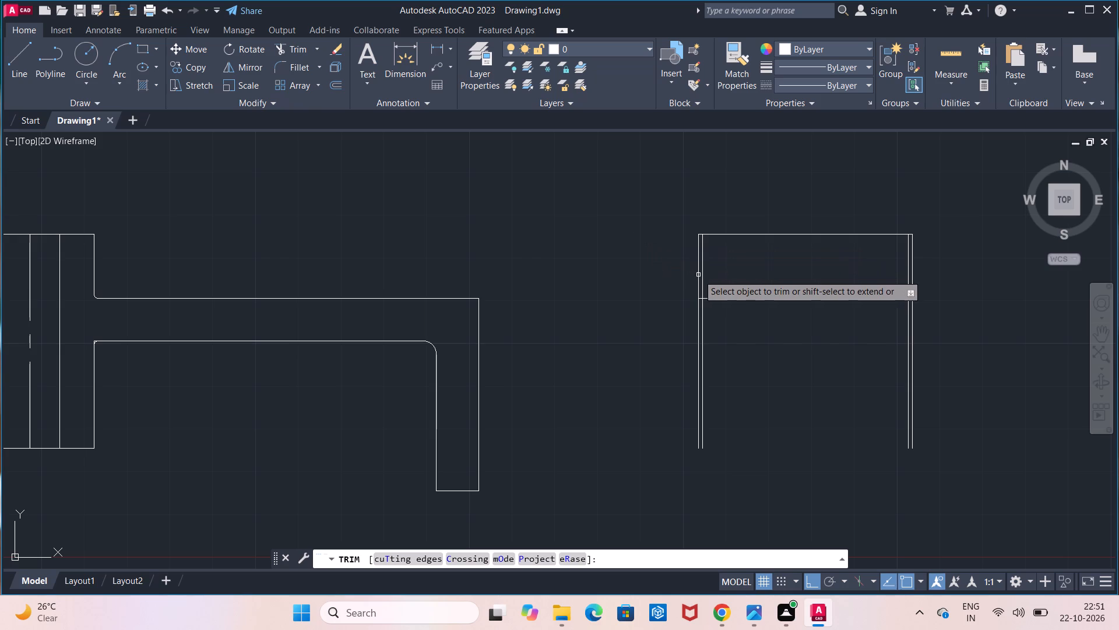
{"action": "left_click", "coordinate": [702, 275]}
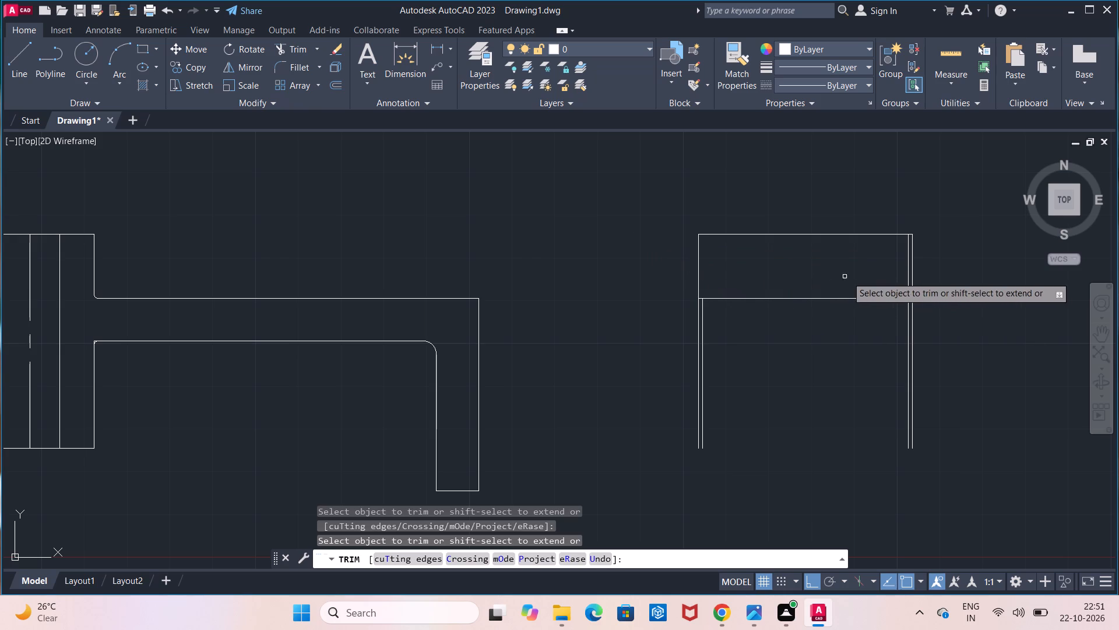
{"action": "left_click", "coordinate": [908, 270]}
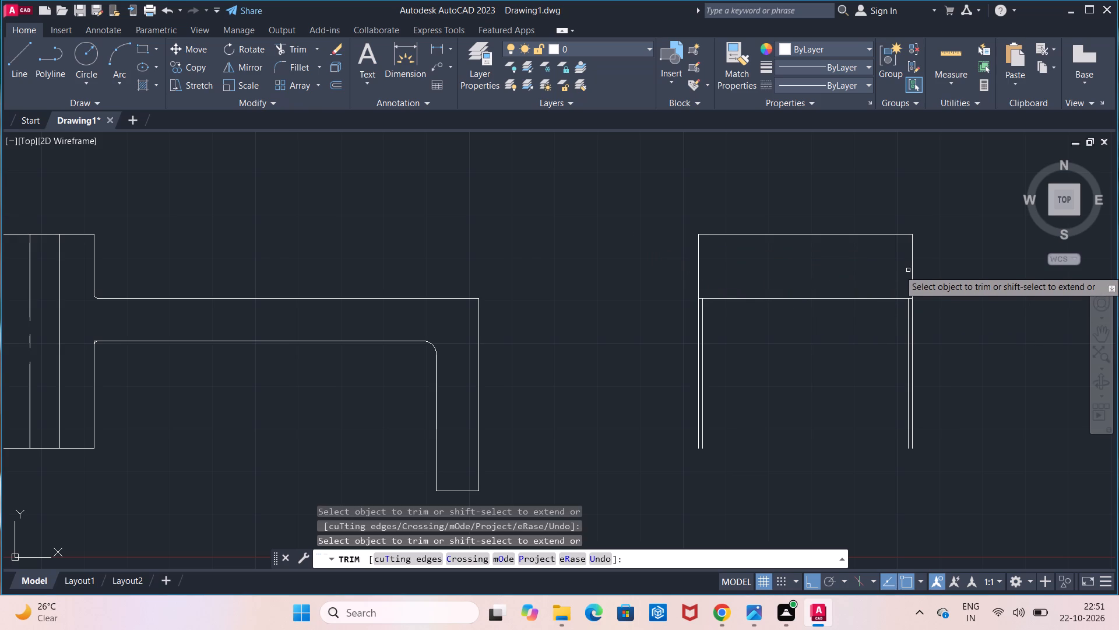
{"action": "key", "text": "Escape"}
Measure the length of the side view's inner left vertical line with a linear dimension, without placing it.
{"action": "scroll", "coordinate": [896, 279], "scroll_direction": "down", "scroll_amount": 1}
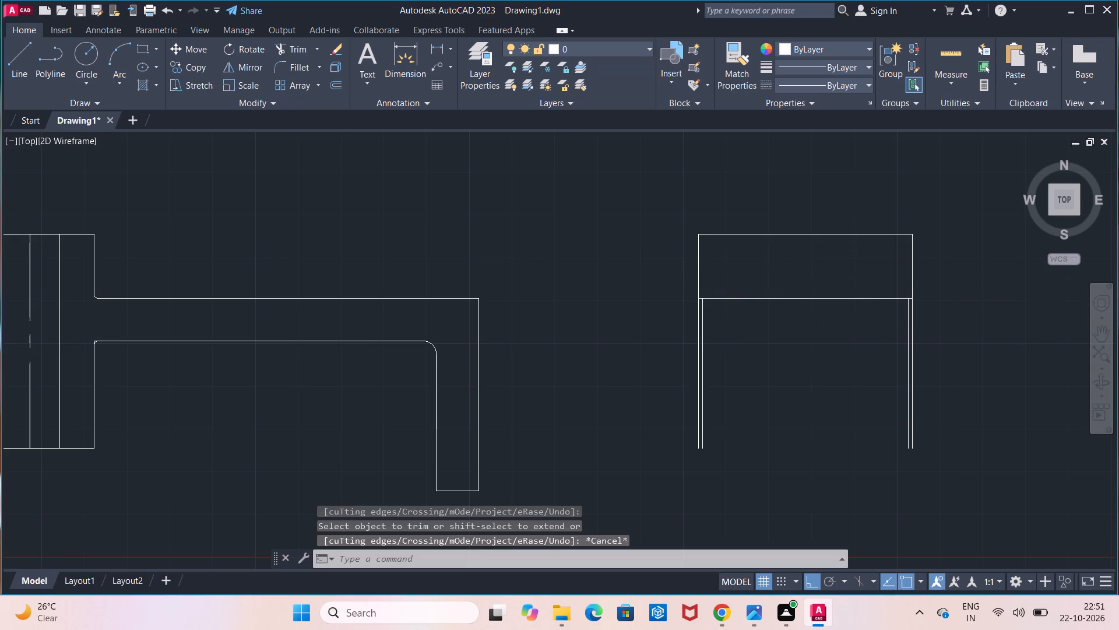
{"action": "left_click", "coordinate": [442, 56]}
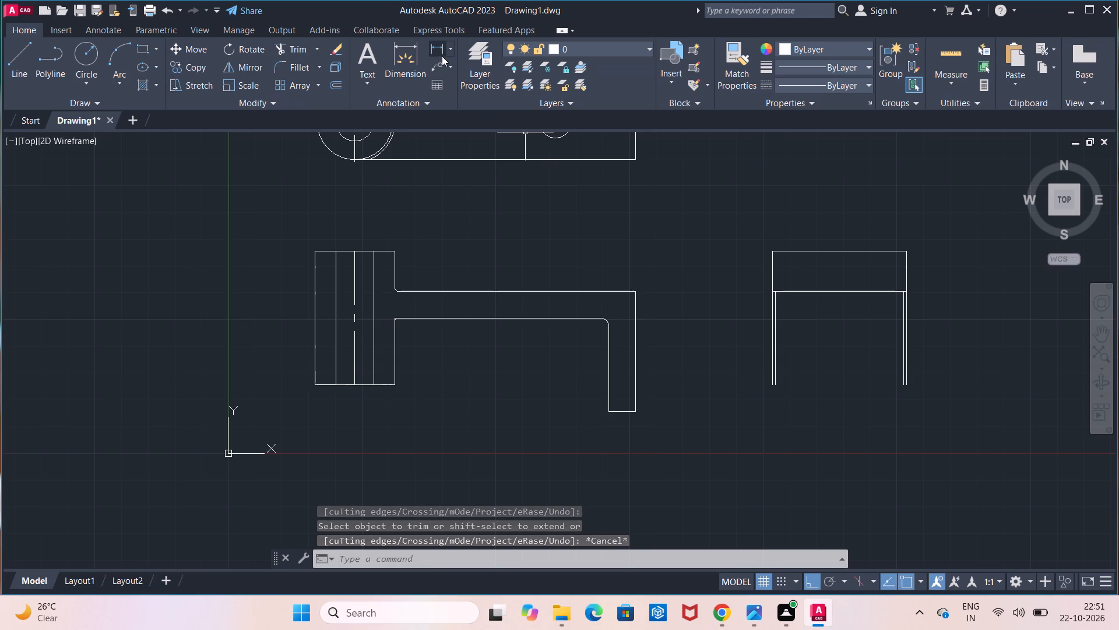
{"action": "left_click", "coordinate": [780, 293]}
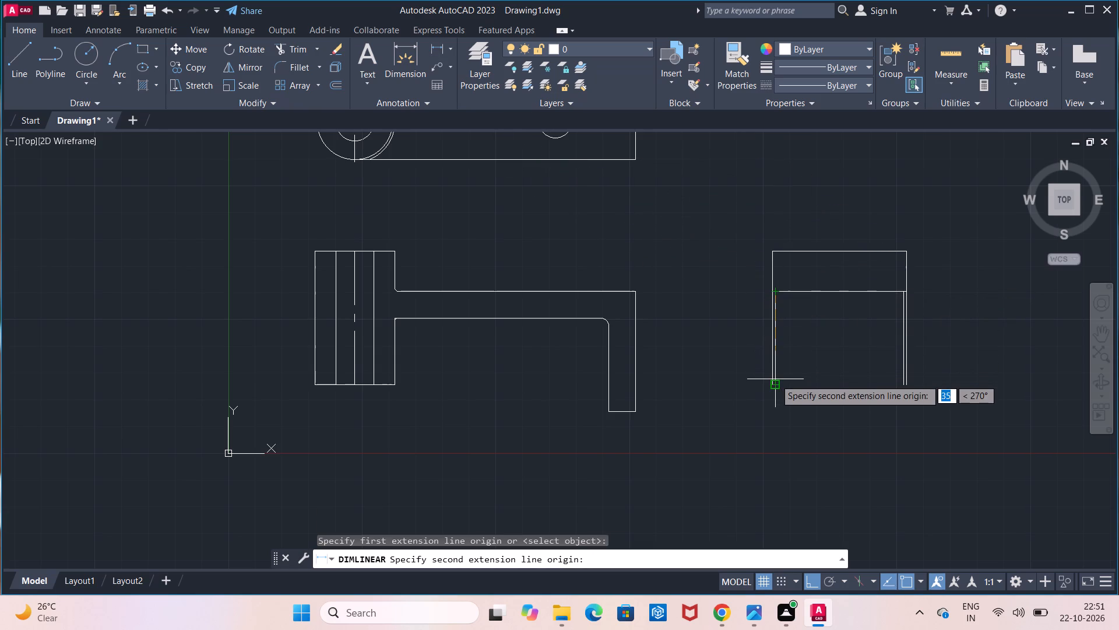
{"action": "left_click", "coordinate": [775, 384]}
{"action": "key", "text": "Escape"}
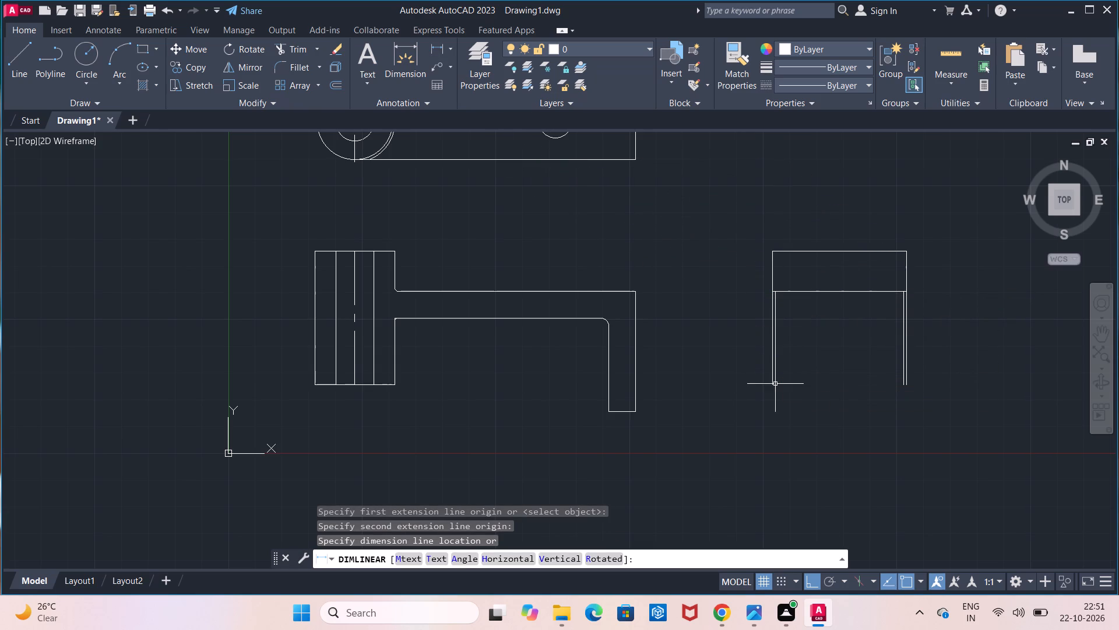
Draw lines from the inner left line's lower end: 10 mm down, 28 mm to the right, and up to the projected horizontal line.
{"action": "scroll", "coordinate": [776, 383], "scroll_direction": "up", "scroll_amount": 1}
{"action": "left_click", "coordinate": [20, 72]}
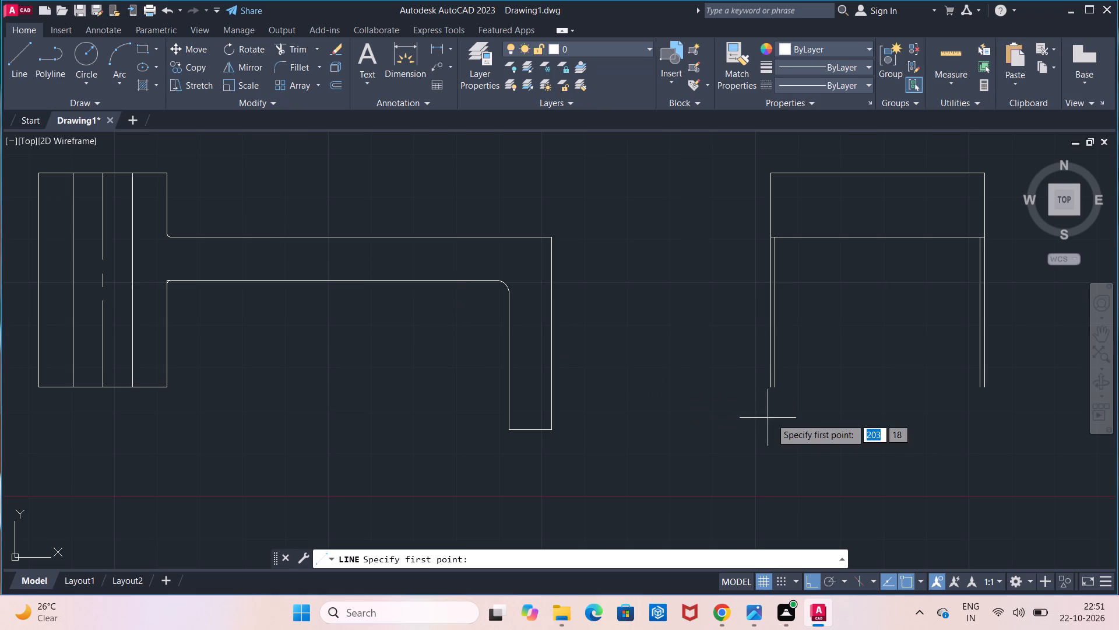
{"action": "left_click", "coordinate": [776, 390]}
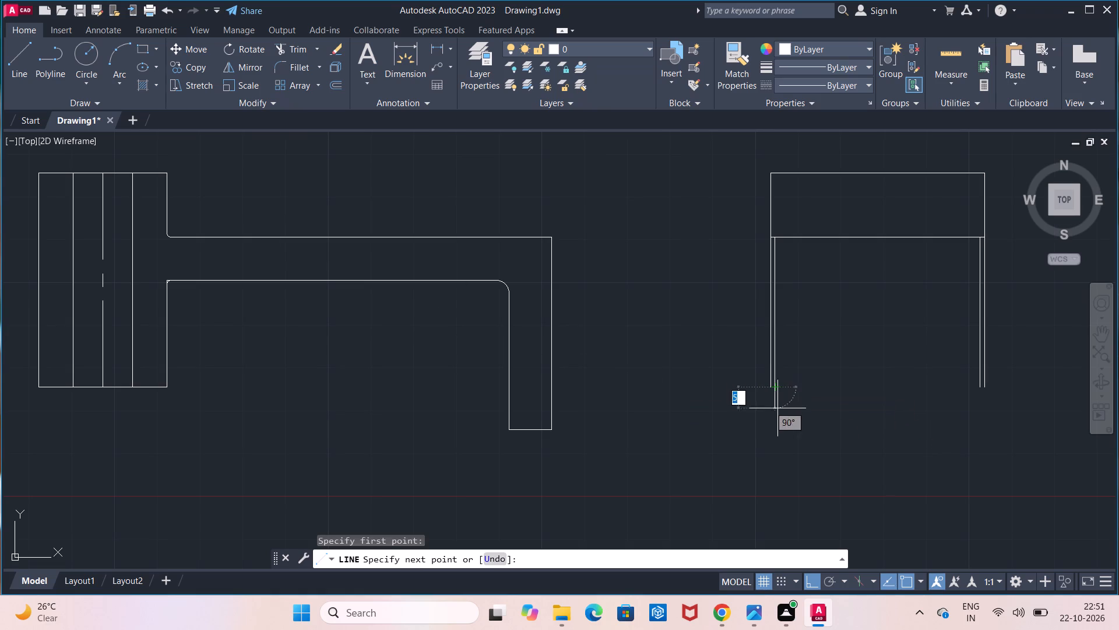
{"action": "key", "text": "1"}
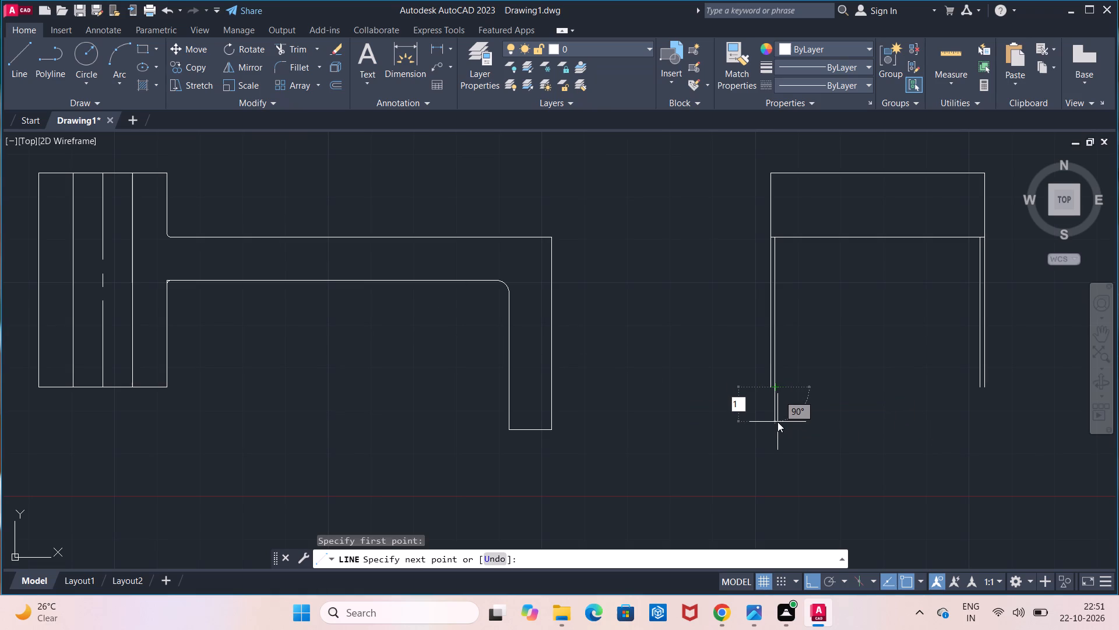
{"action": "key", "text": "0"}
{"action": "key", "text": "Return"}
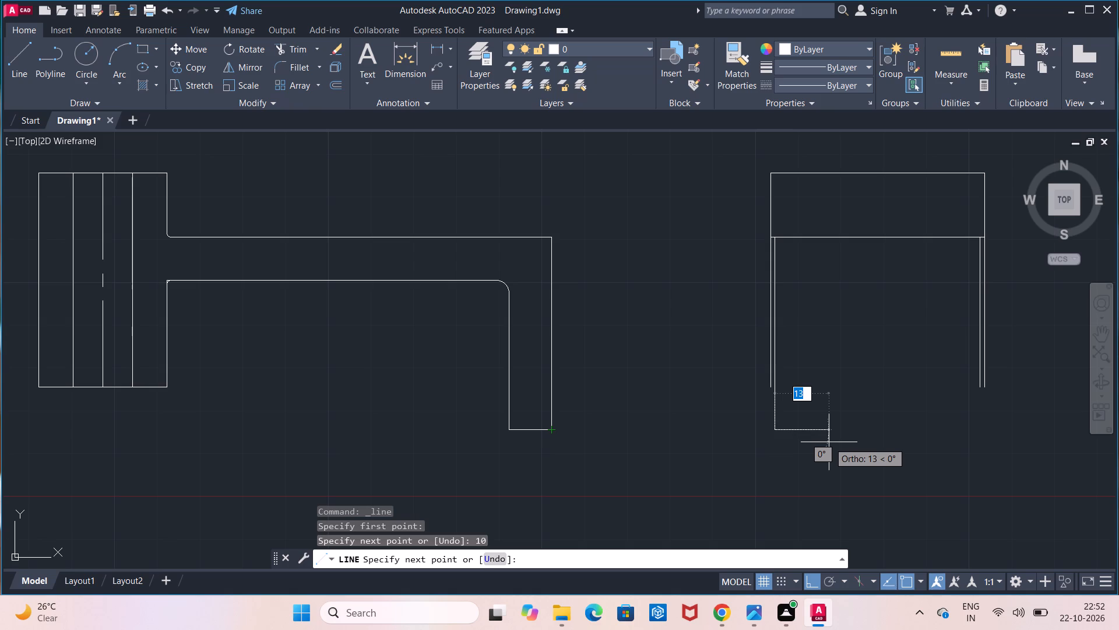
{"action": "type", "text": "28"}
{"action": "key", "text": "Return"}
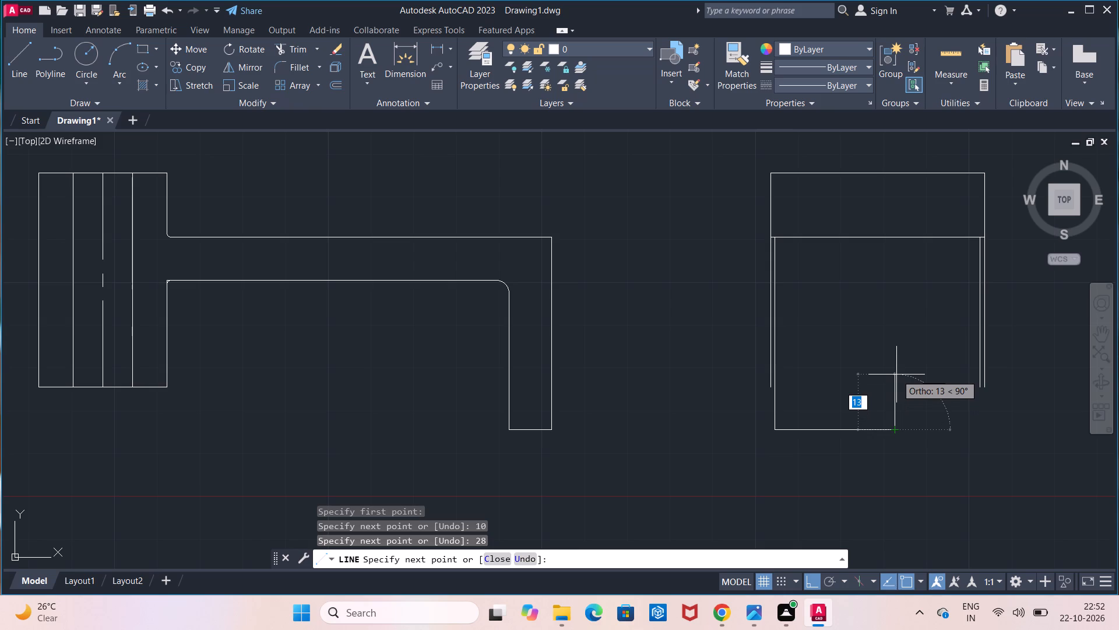
{"action": "left_click", "coordinate": [895, 241]}
{"action": "key", "text": "Escape"}
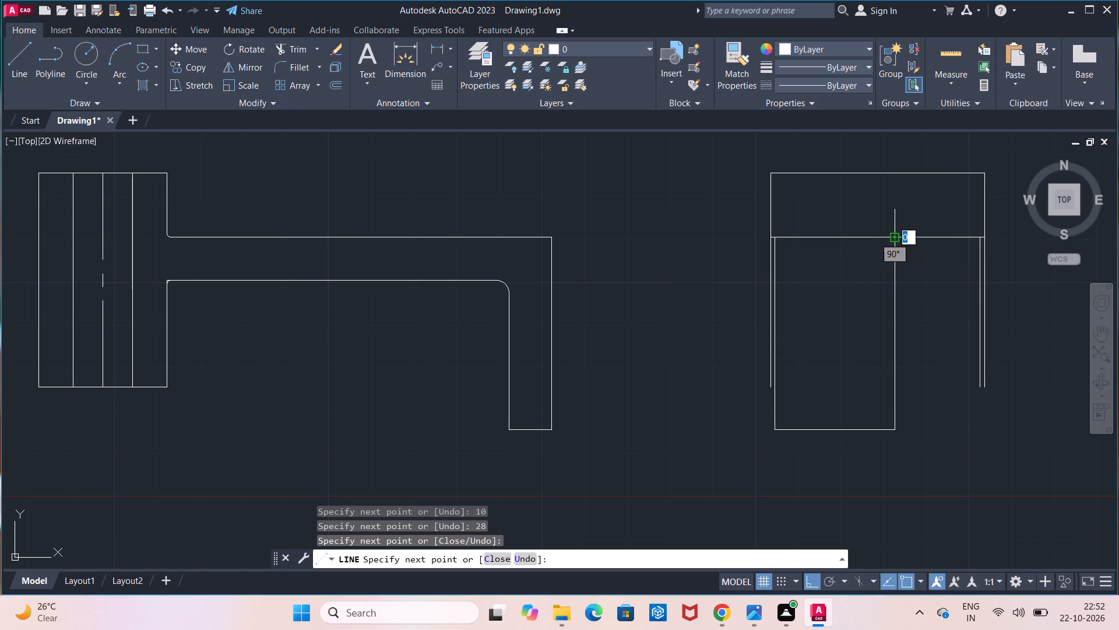
{"action": "key", "text": "Escape"}
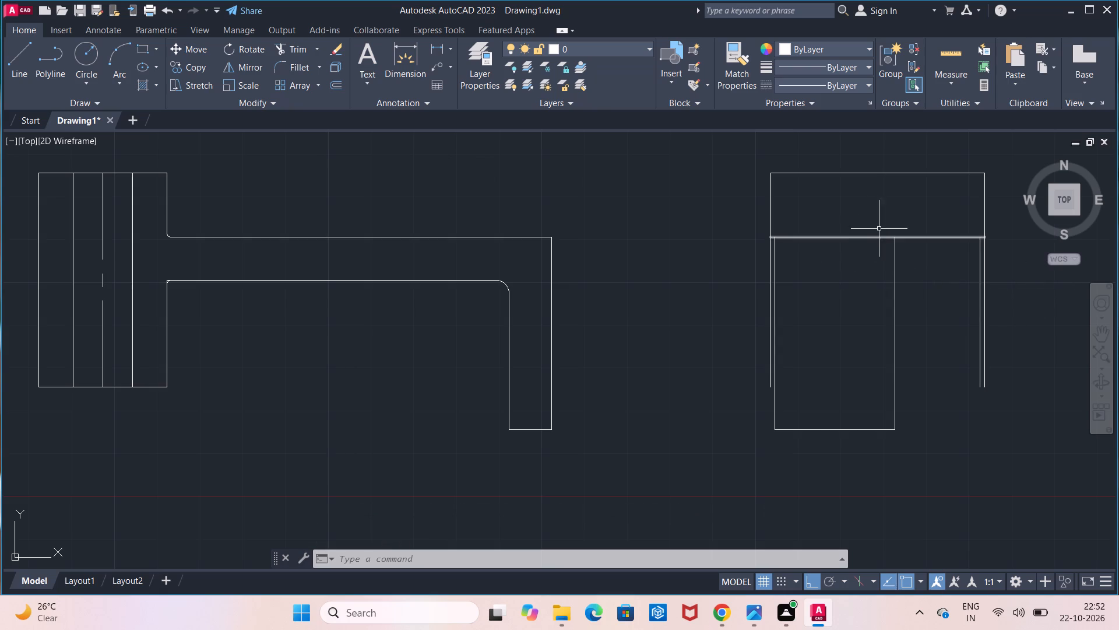
Trim away the side view's two right vertical lines, the projected line beyond the 28 mm outline, and the old top line.
{"action": "left_click", "coordinate": [304, 54]}
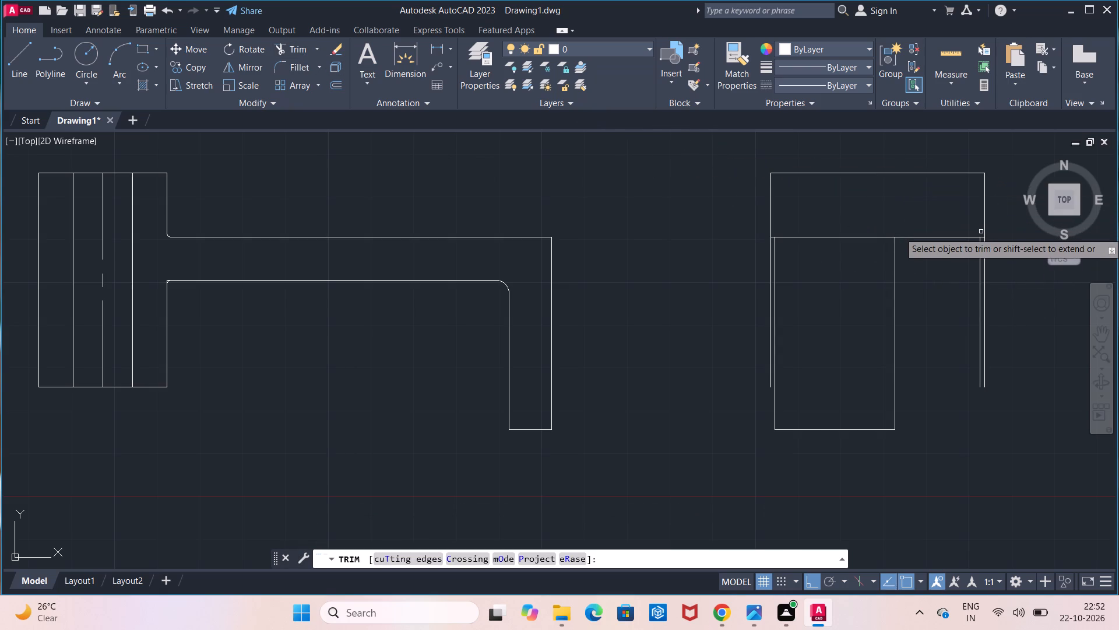
{"action": "left_click", "coordinate": [975, 237]}
{"action": "left_click", "coordinate": [983, 251]}
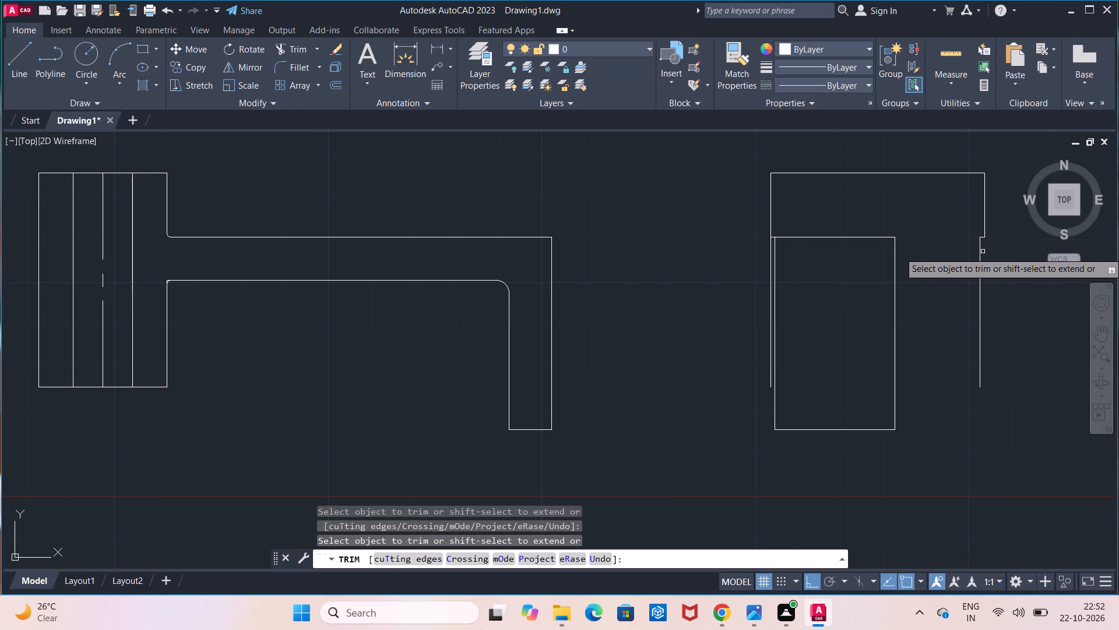
{"action": "left_click", "coordinate": [980, 265]}
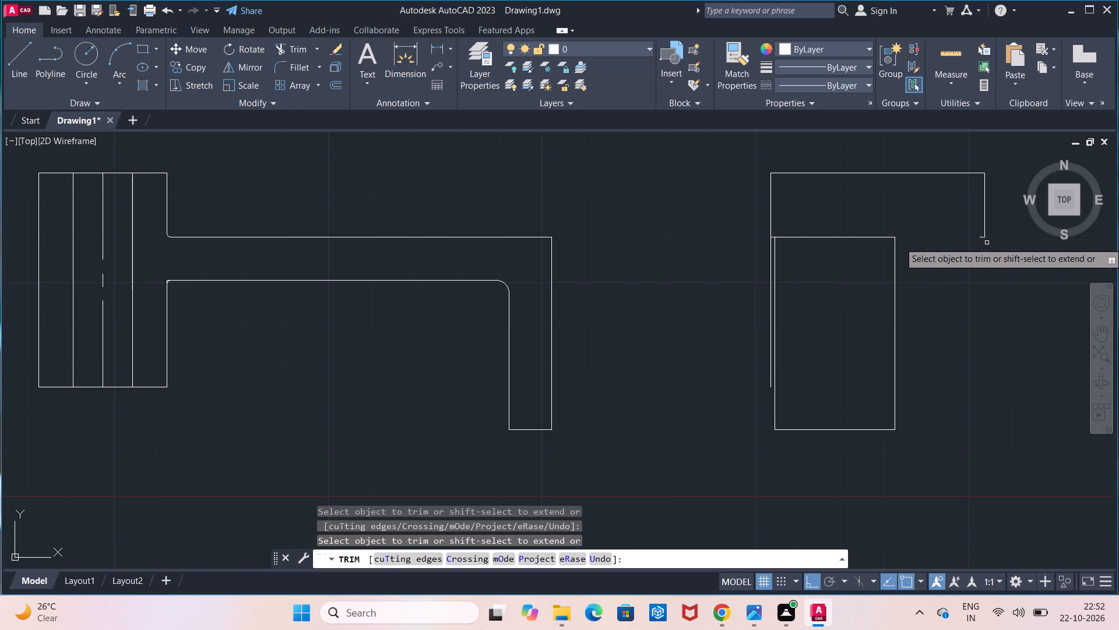
{"action": "left_click", "coordinate": [983, 239]}
{"action": "left_click", "coordinate": [983, 233]}
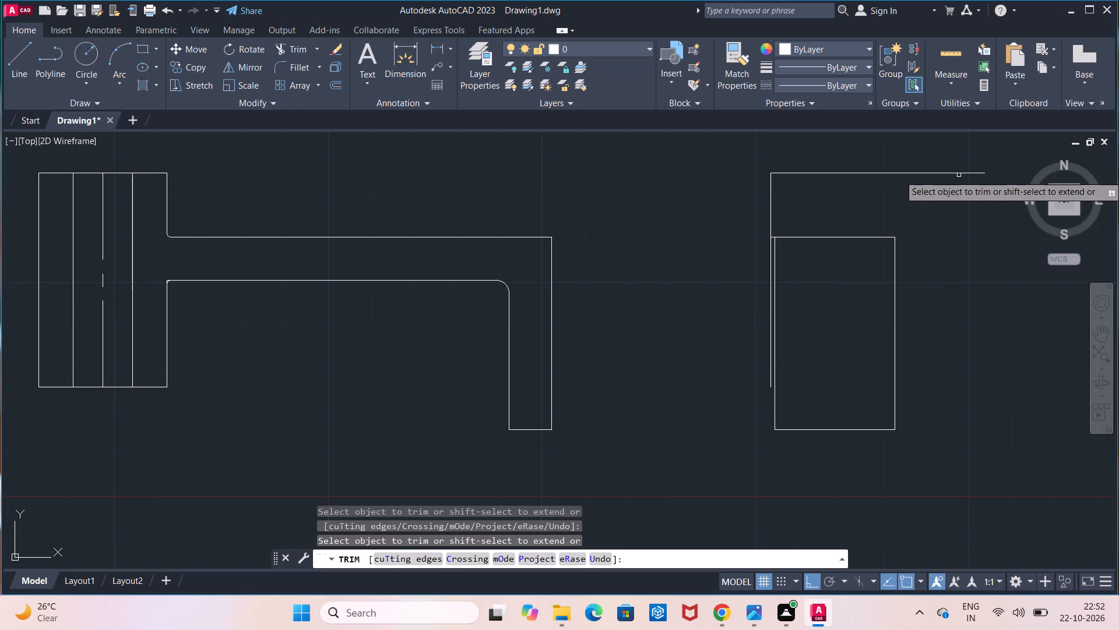
{"action": "left_click", "coordinate": [959, 175]}
{"action": "key", "text": "Escape"}
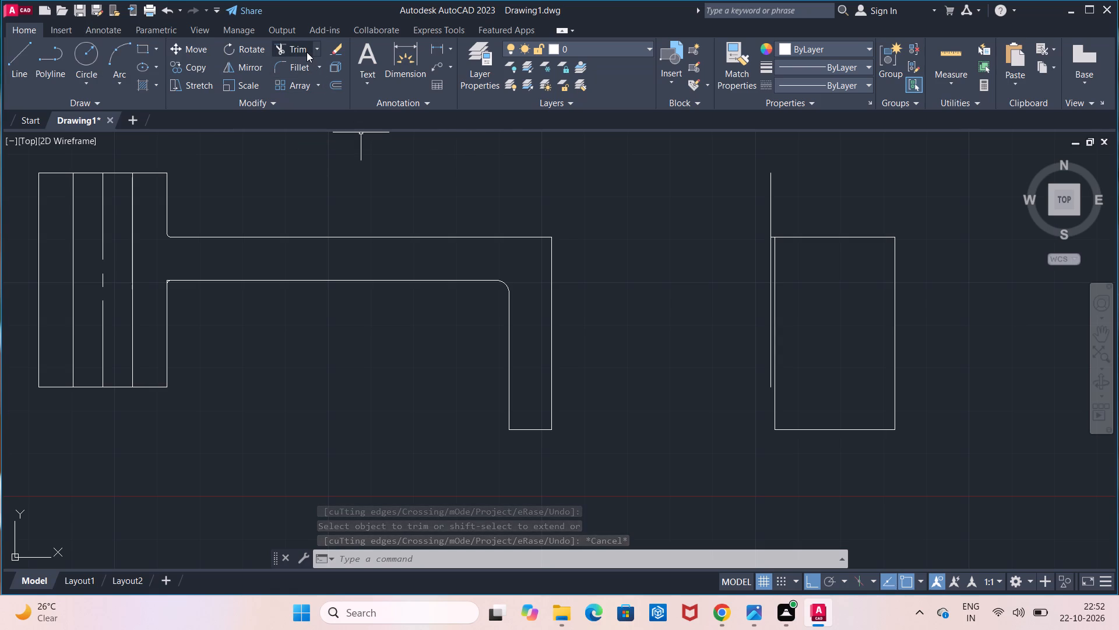
Trim the short horizontal stub between the outer left vertical line and the arm rectangle's top-left corner in the side view.
{"action": "left_click", "coordinate": [291, 52]}
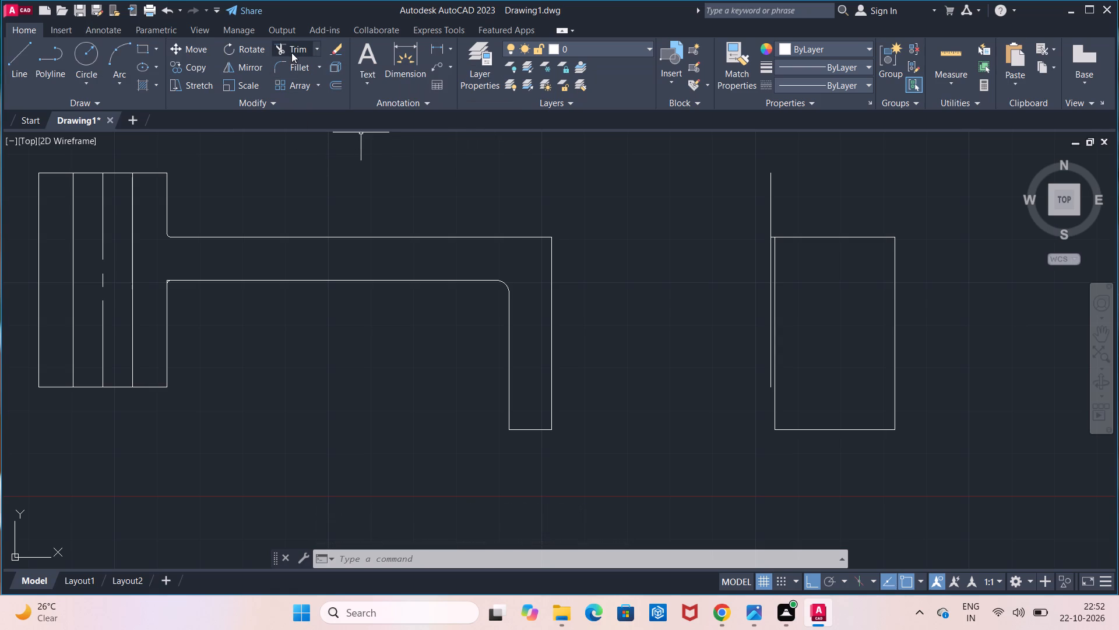
{"action": "scroll", "coordinate": [695, 211], "scroll_direction": "up", "scroll_amount": 2}
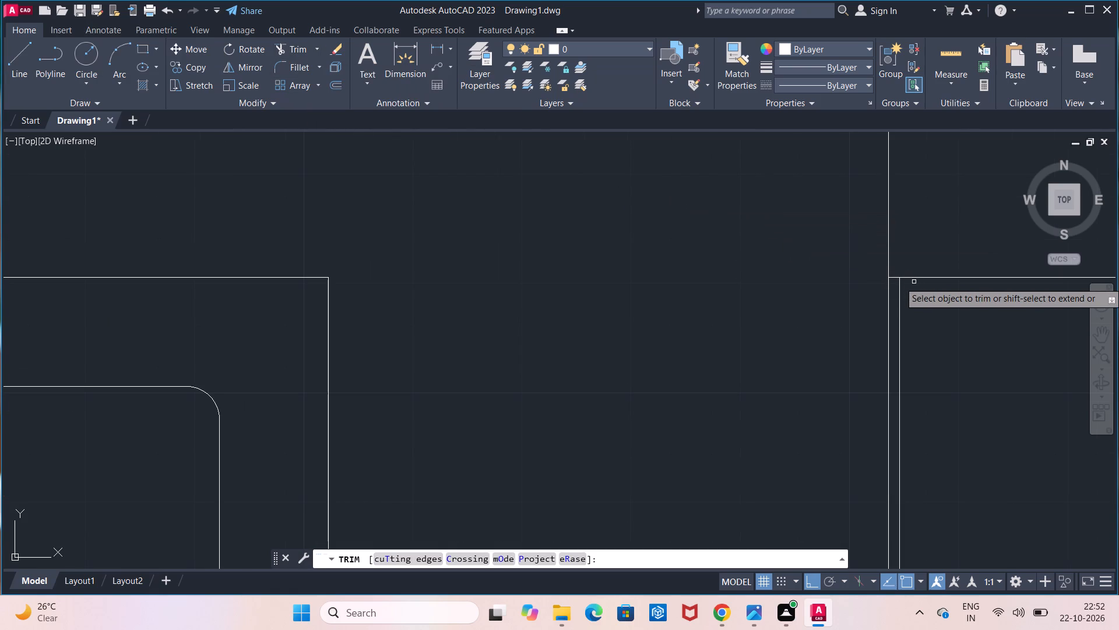
{"action": "left_click", "coordinate": [893, 278]}
{"action": "scroll", "coordinate": [893, 278], "scroll_direction": "down", "scroll_amount": 2}
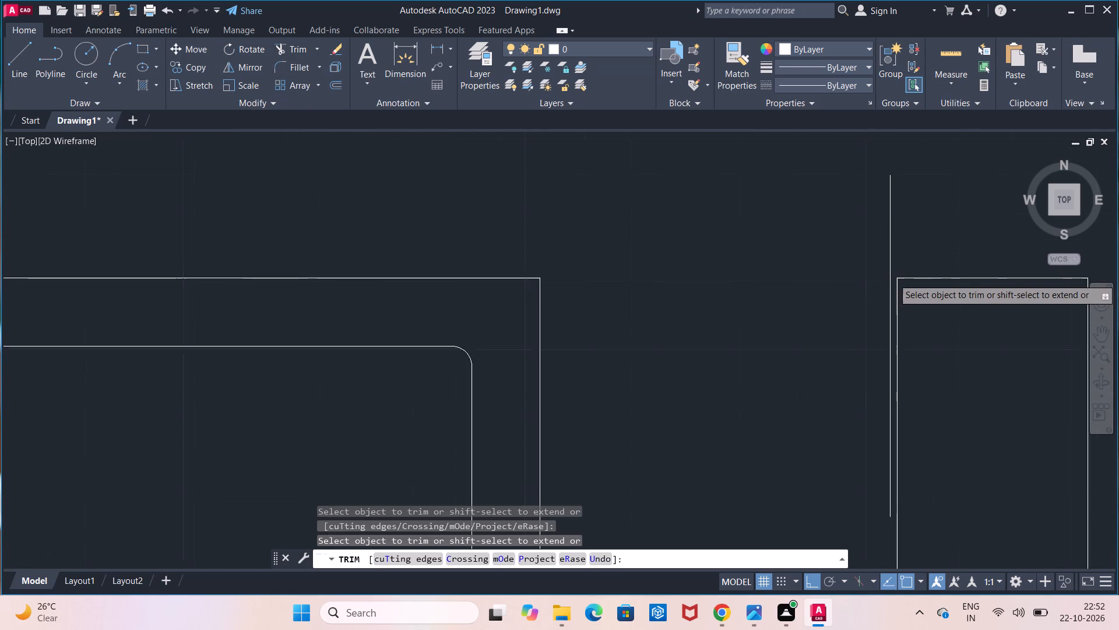
{"action": "scroll", "coordinate": [893, 278], "scroll_direction": "down", "scroll_amount": 1}
{"action": "key", "text": "Escape"}
Draw a 30 mm horizontal line rightward from the top end of the side view's outer left vertical line.
{"action": "scroll", "coordinate": [900, 309], "scroll_direction": "up", "scroll_amount": 1}
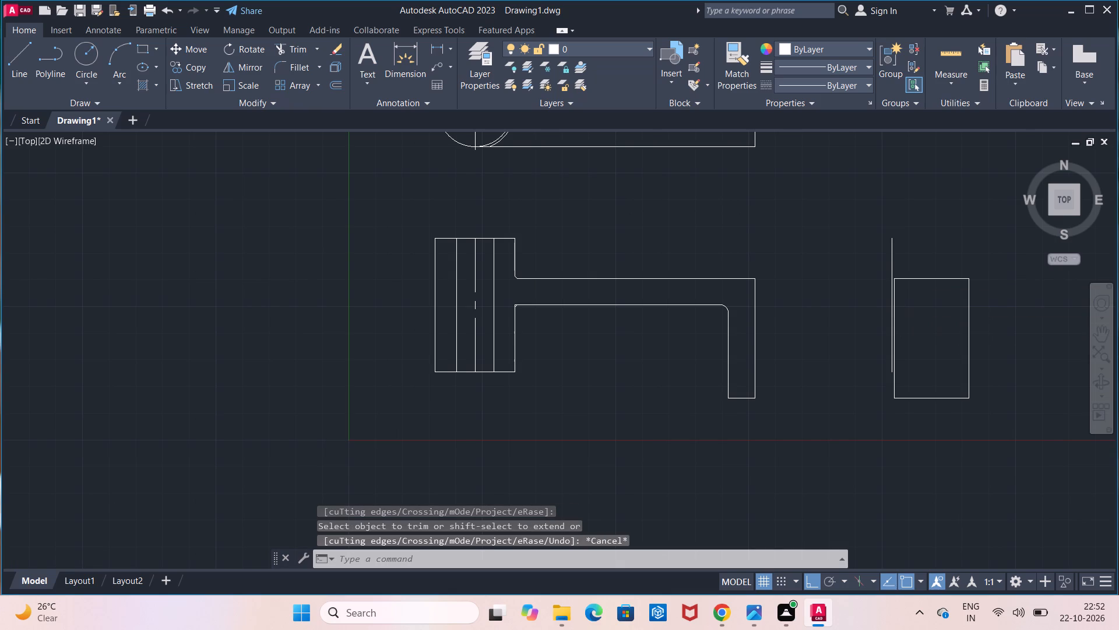
{"action": "left_click", "coordinate": [12, 57]}
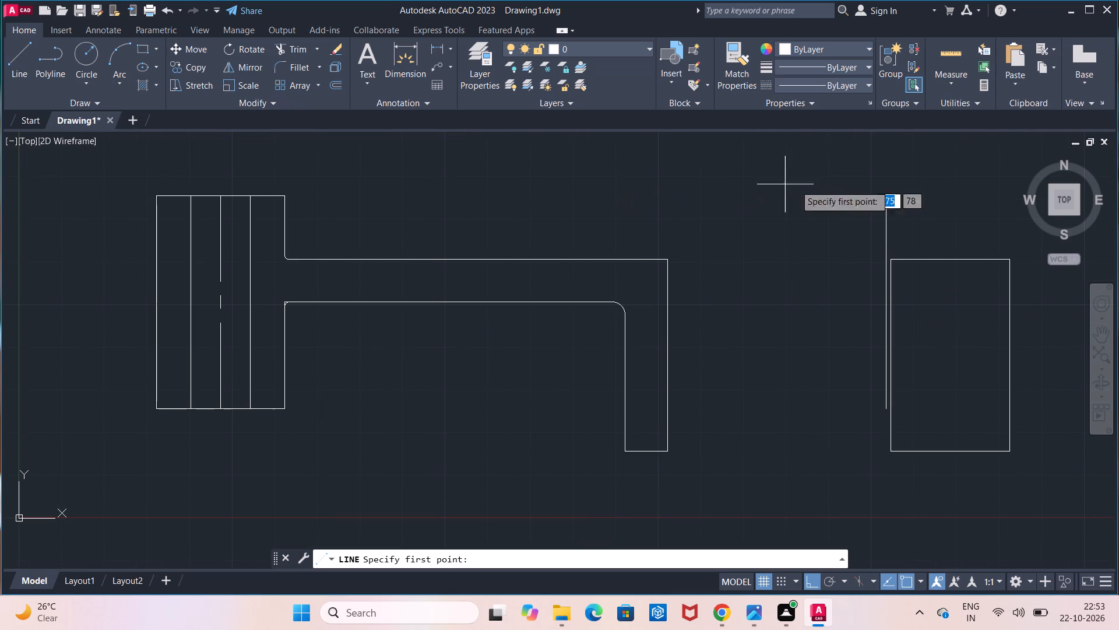
{"action": "left_click", "coordinate": [884, 191]}
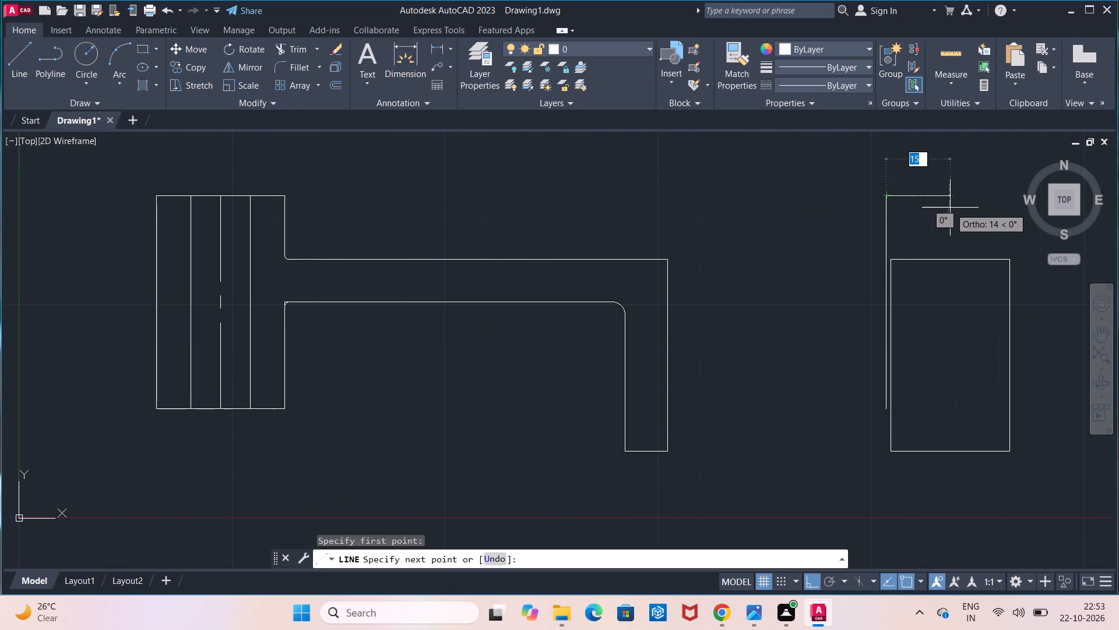
{"action": "key", "text": "3"}
{"action": "key", "text": "0"}
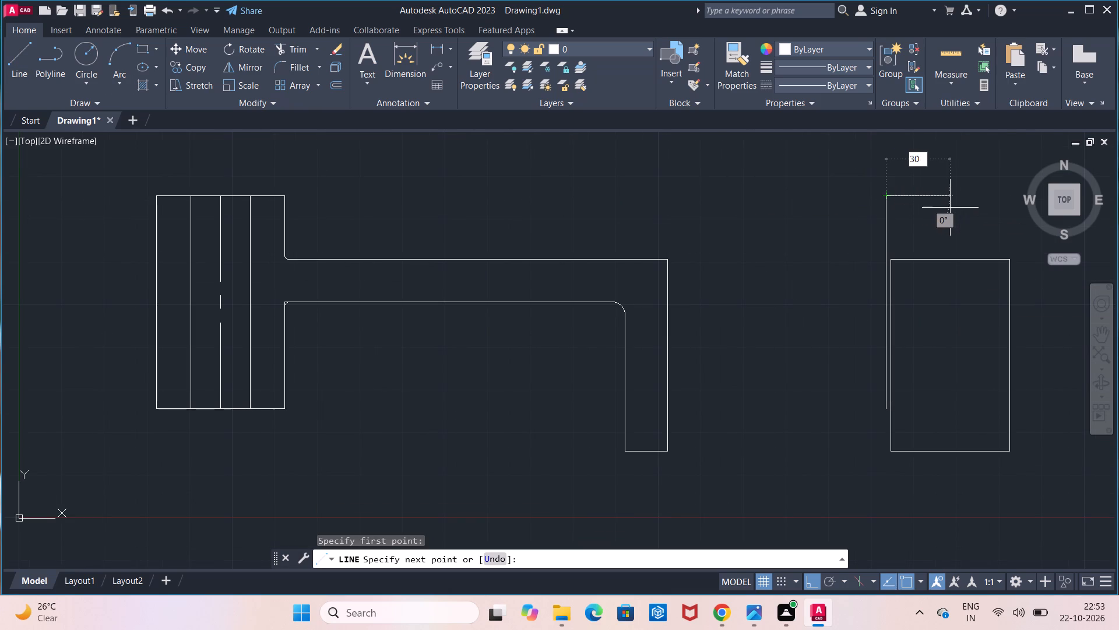
{"action": "key", "text": "Return"}
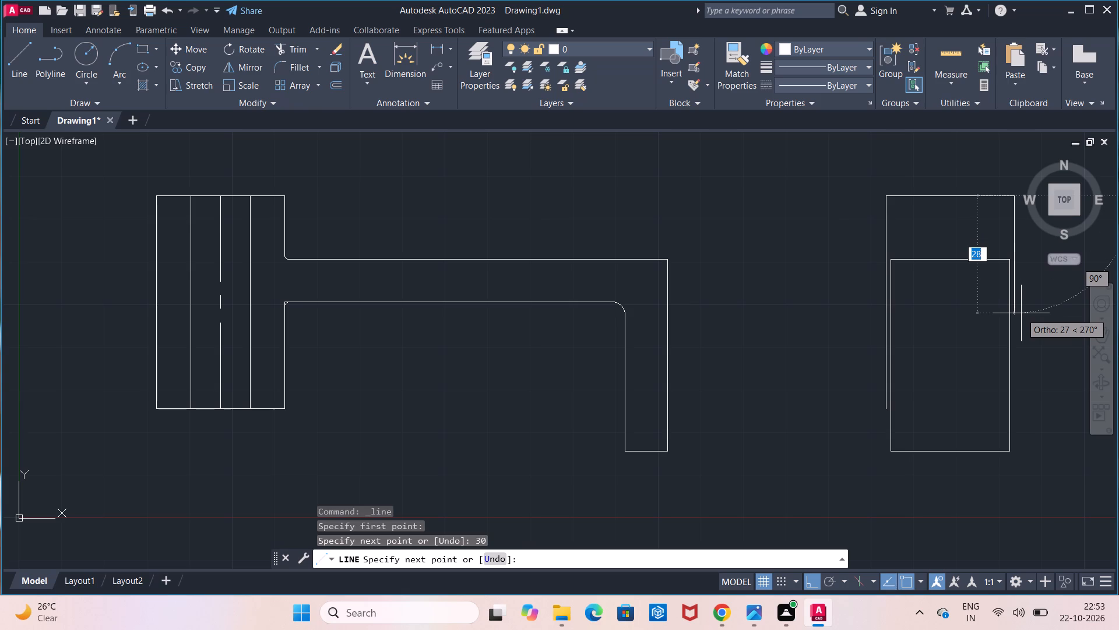
{"action": "key", "text": "Escape"}
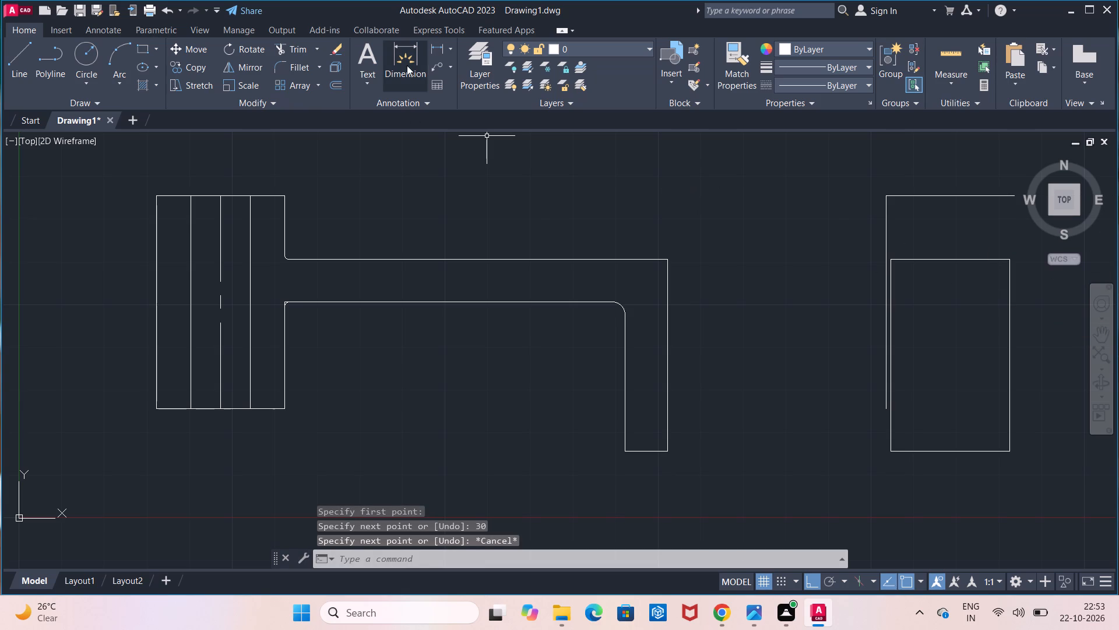
Measure the height of the front view hub's right edge with a temporary linear dimension.
{"action": "left_click", "coordinate": [432, 44]}
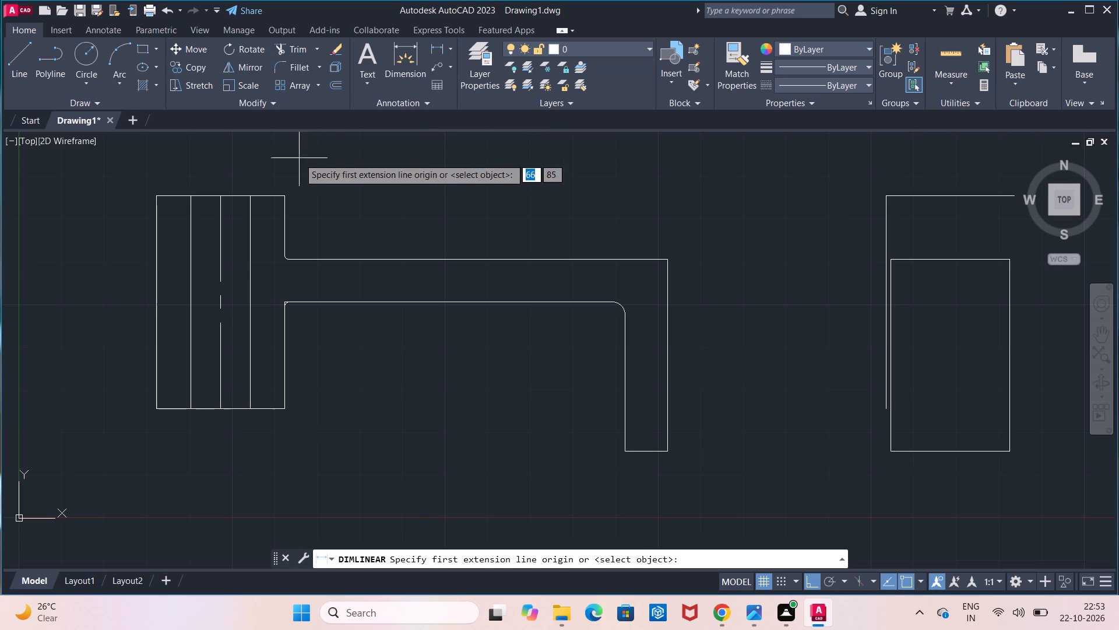
{"action": "left_click", "coordinate": [287, 191]}
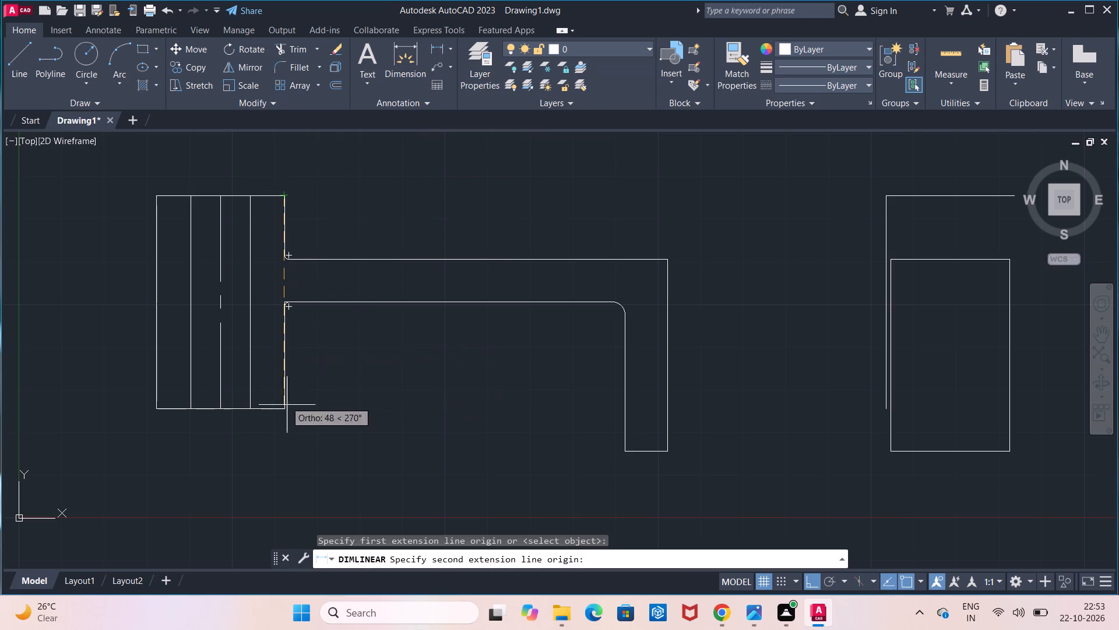
{"action": "left_click", "coordinate": [287, 405]}
{"action": "key", "text": "Escape"}
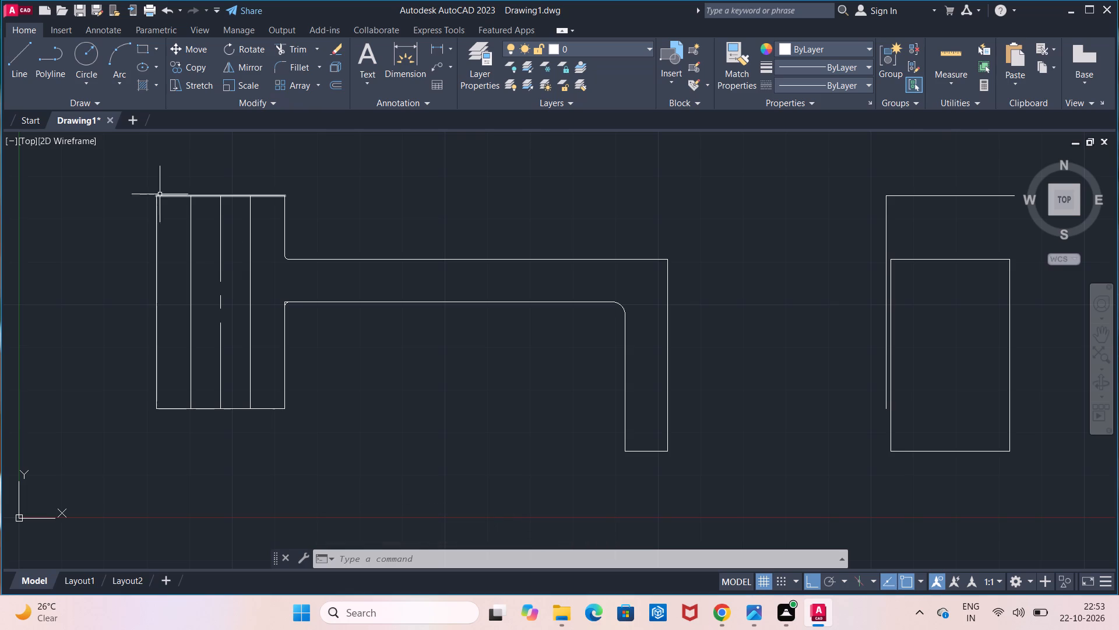
Draw a 50 mm vertical line downward from the right end of the side view's top line.
{"action": "left_click", "coordinate": [8, 72]}
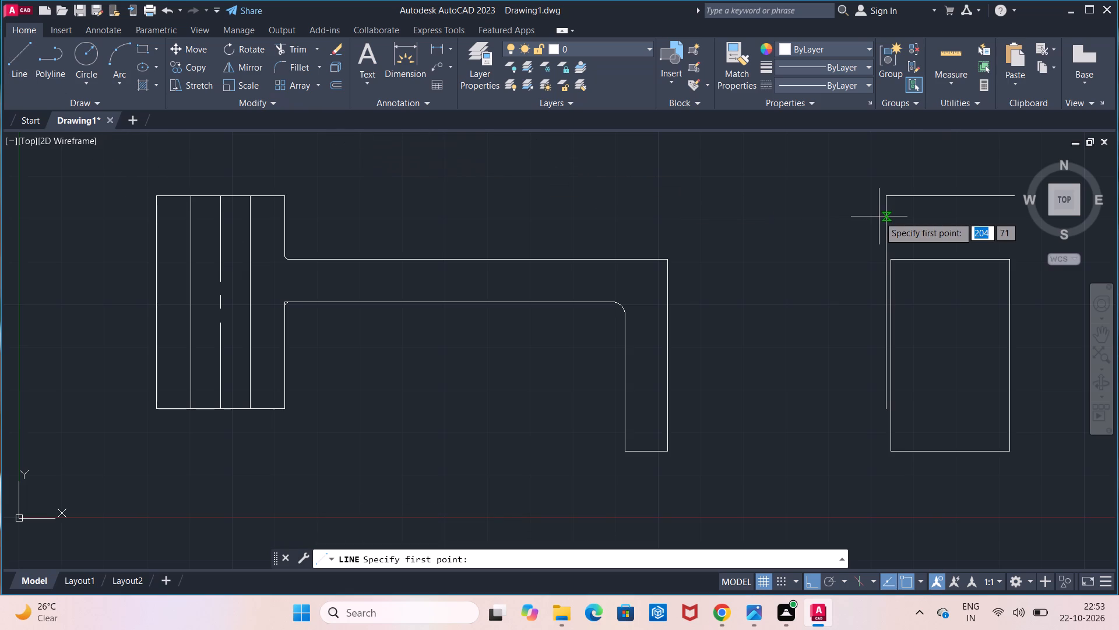
{"action": "middle_click_drag", "start_coordinate": [879, 216], "coordinate": [718, 236]}
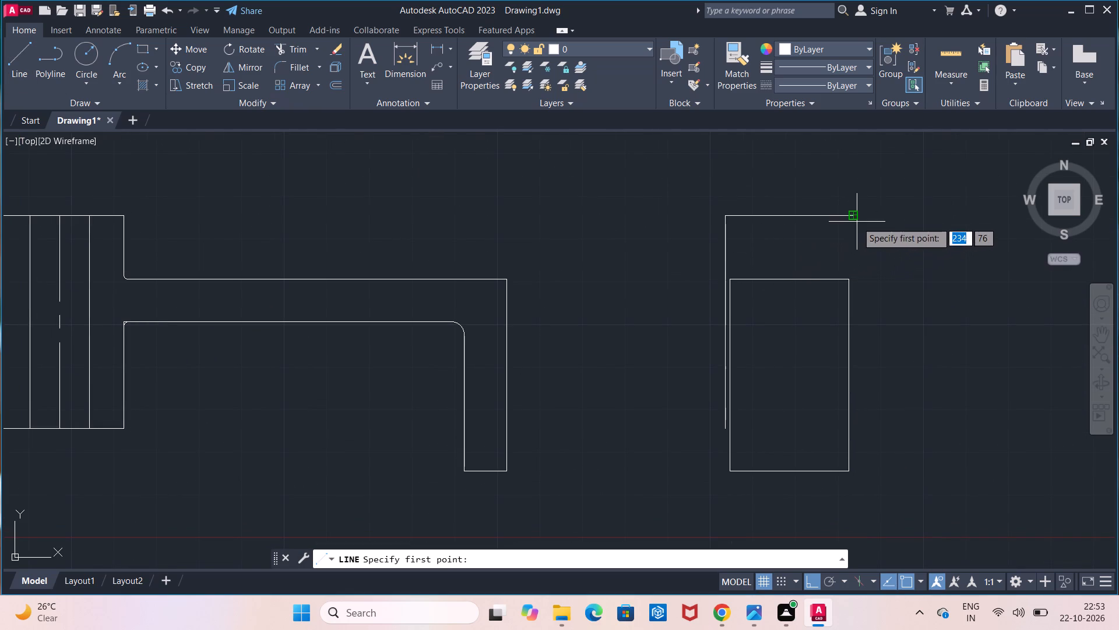
{"action": "left_click", "coordinate": [854, 216]}
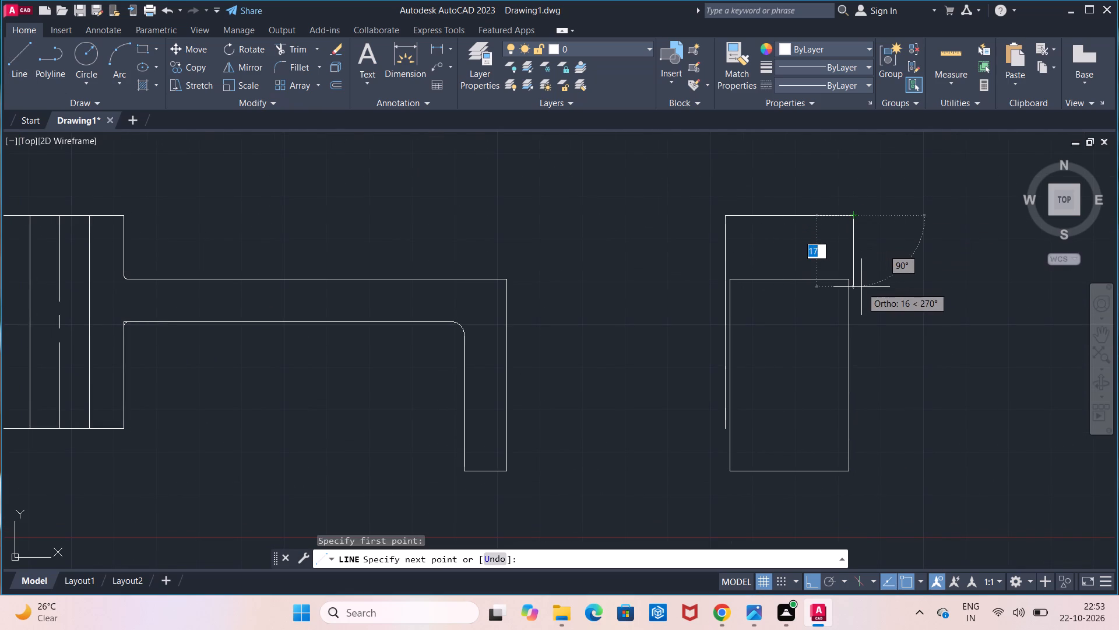
{"action": "key", "text": "5"}
{"action": "key", "text": "0"}
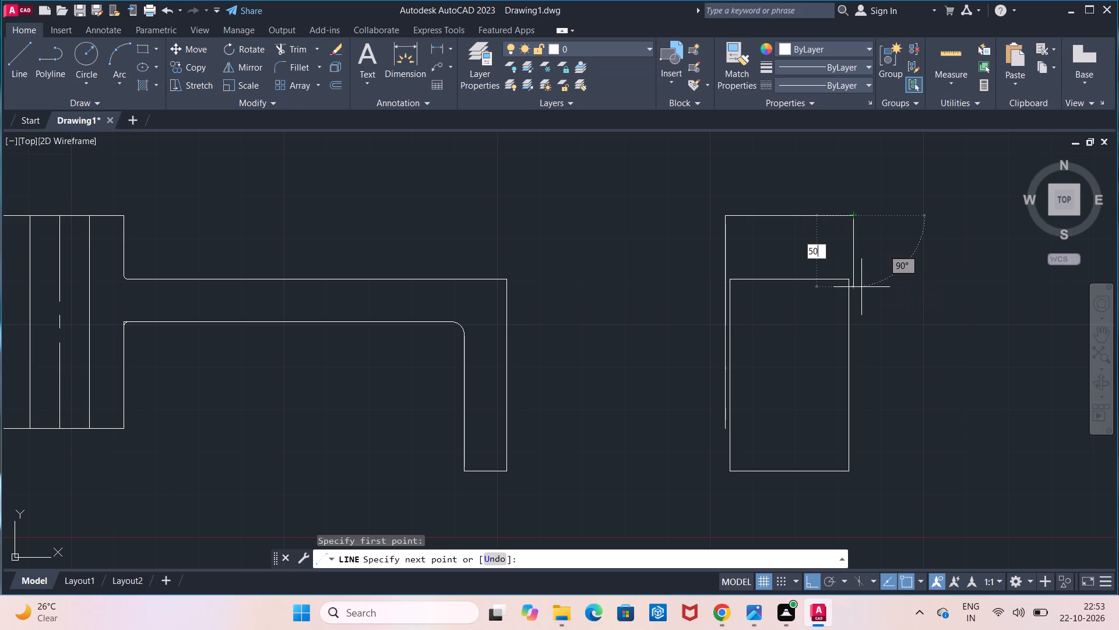
{"action": "key", "text": "Return"}
{"action": "key", "text": "Escape"}
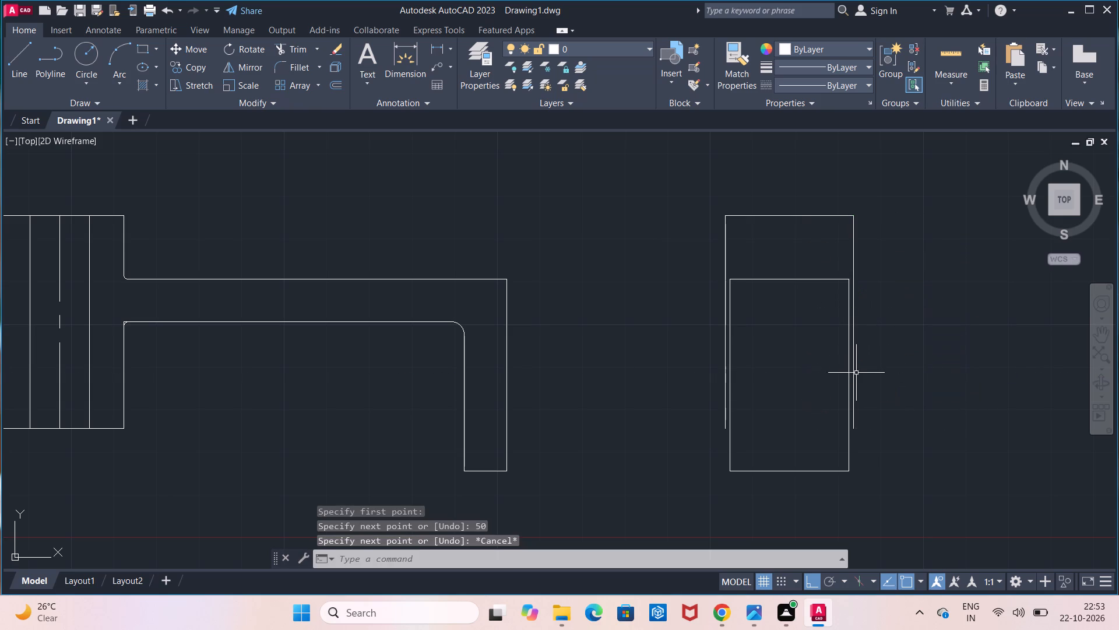
Draw short horizontal lines joining the lower ends of the side view's two outer vertical lines to the arm rectangle.
{"action": "left_click", "coordinate": [15, 65]}
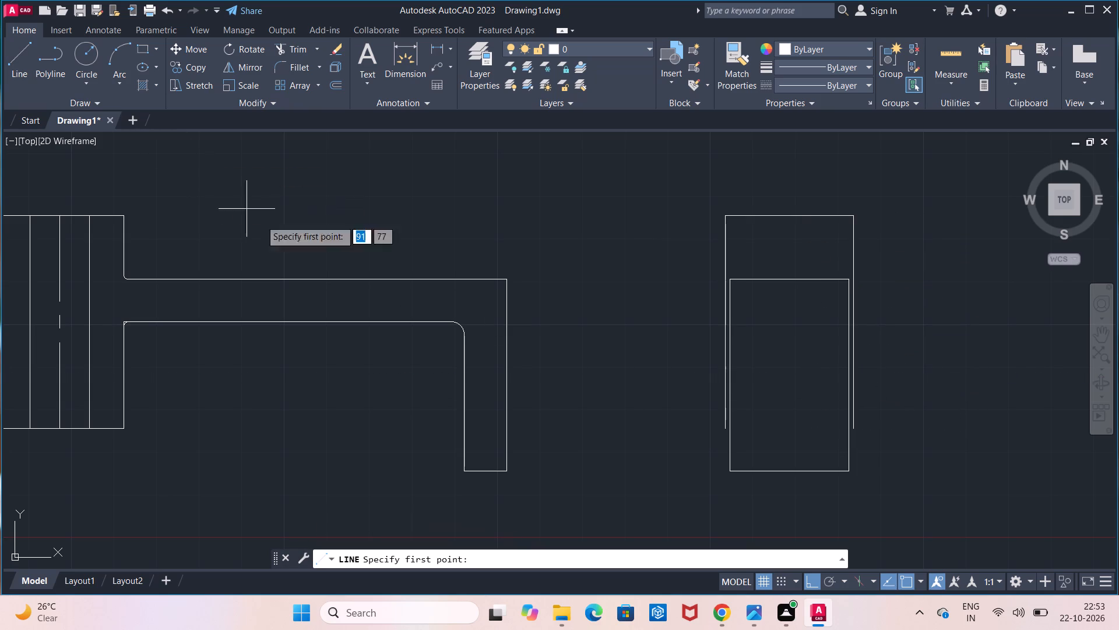
{"action": "left_click", "coordinate": [724, 428]}
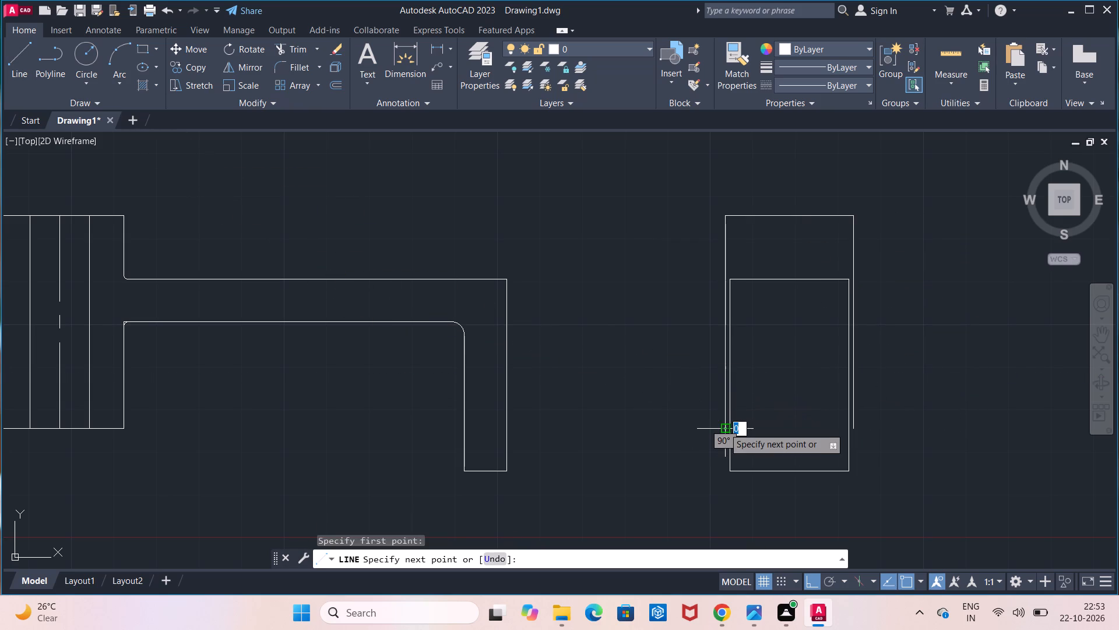
{"action": "left_click", "coordinate": [731, 428]}
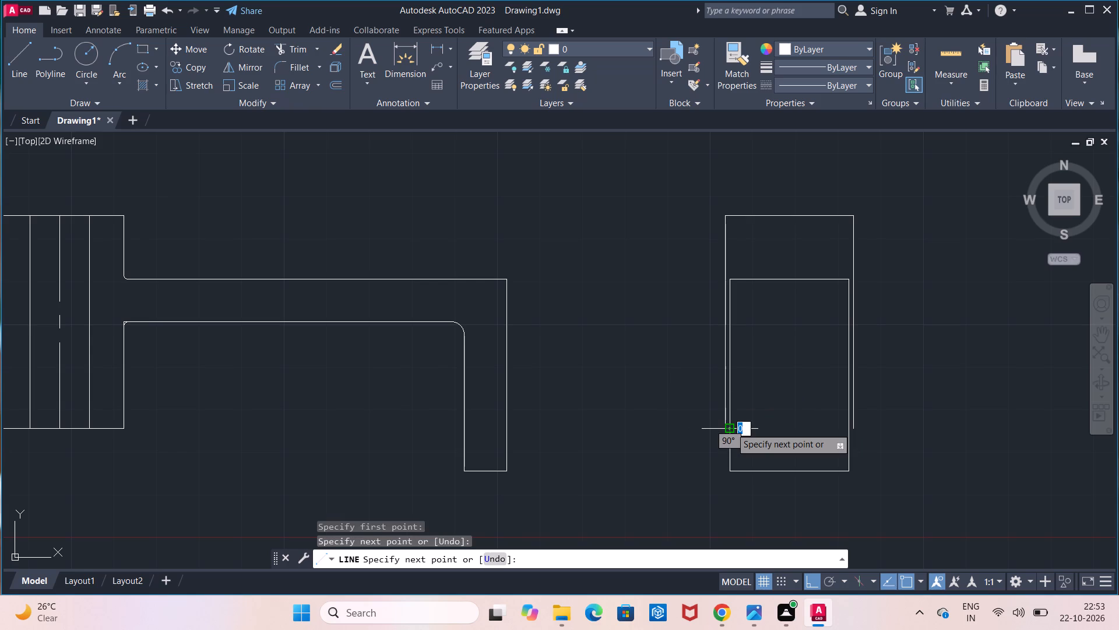
{"action": "key", "text": "Escape"}
{"action": "left_click", "coordinate": [29, 80]}
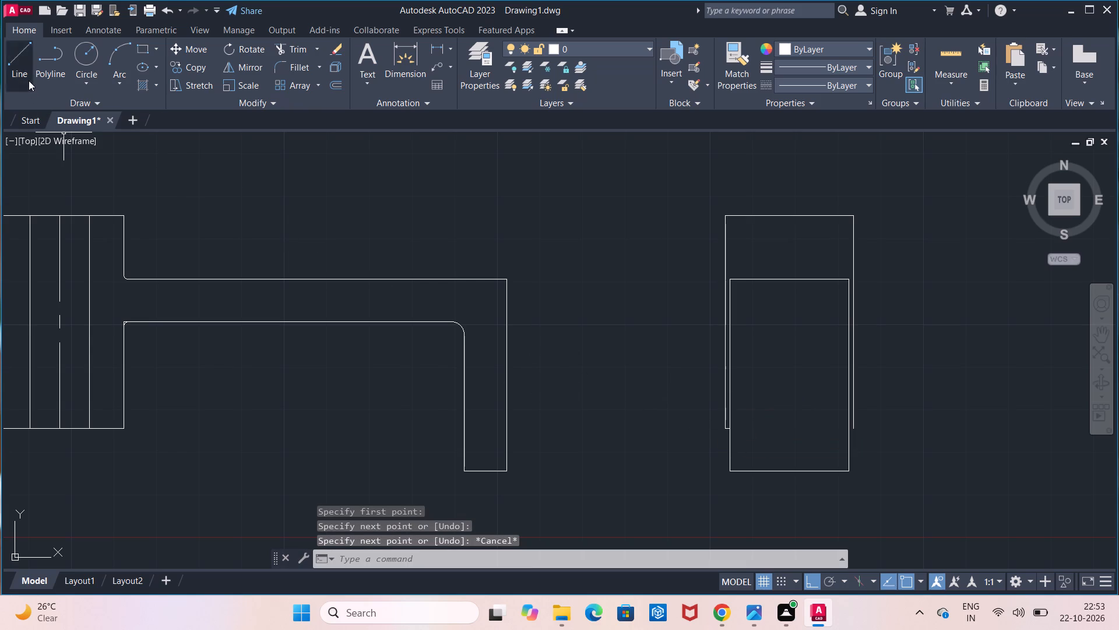
{"action": "left_click", "coordinate": [854, 426]}
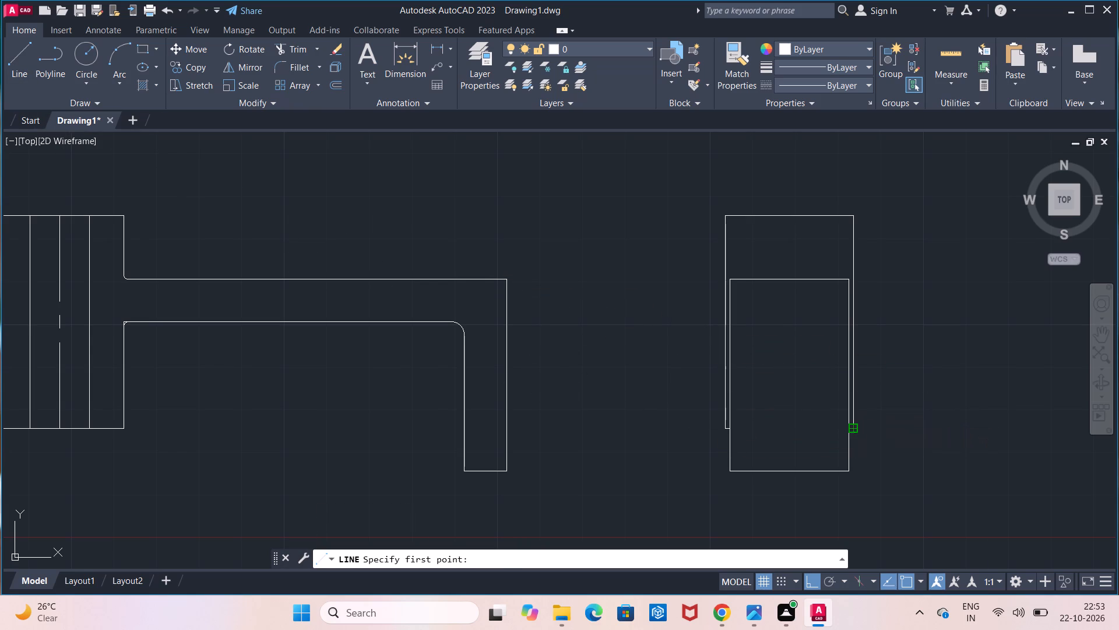
{"action": "left_click", "coordinate": [849, 430]}
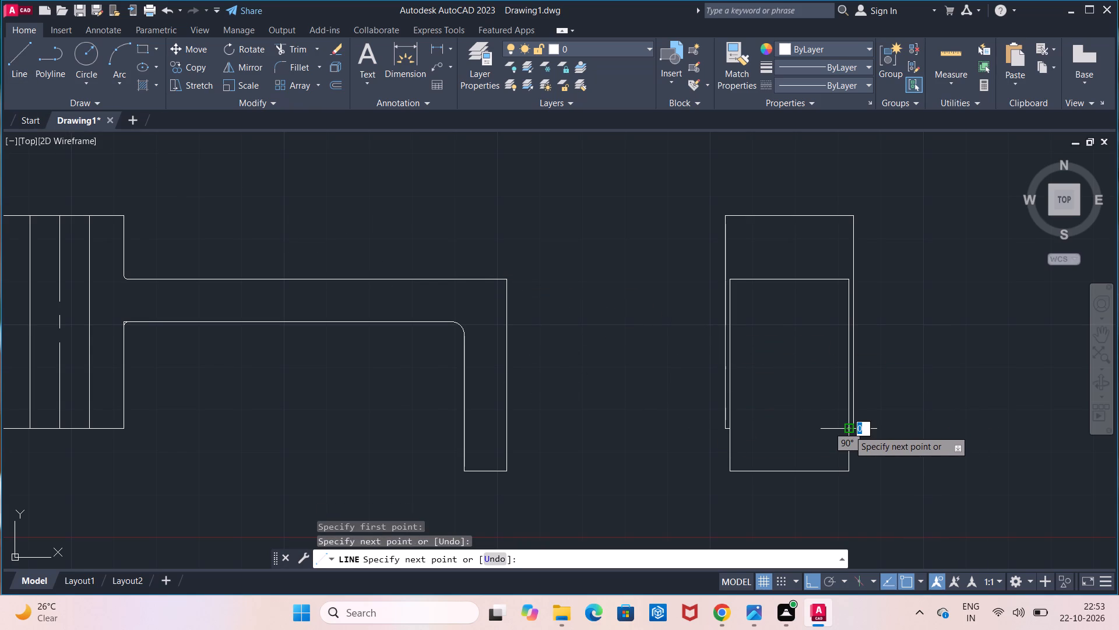
{"action": "key", "text": "Escape"}
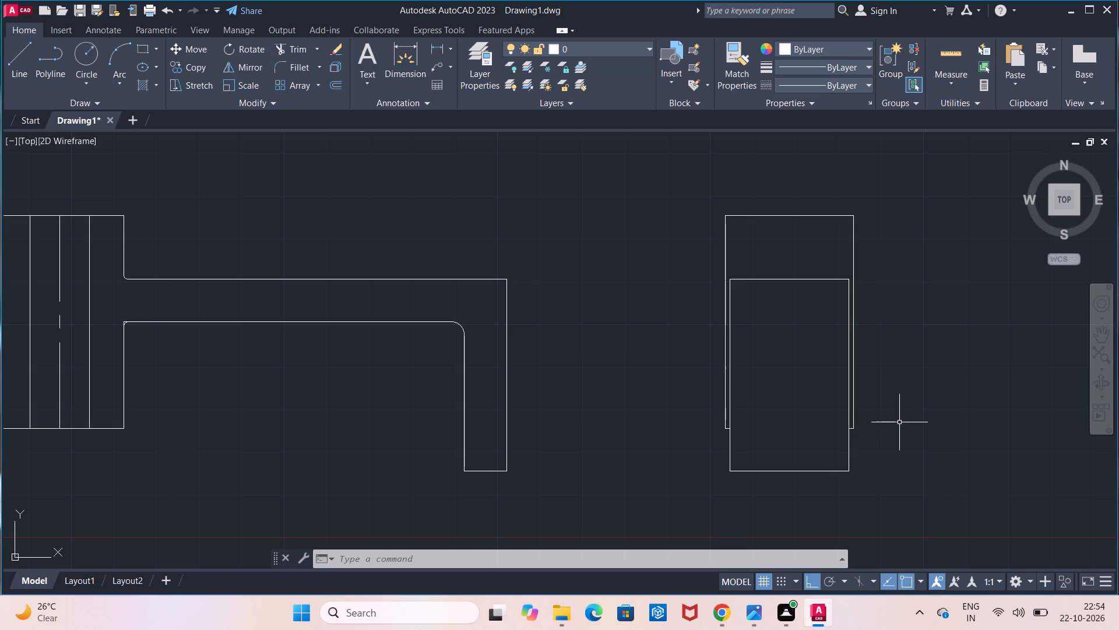
Offset the lower segment of the arm rectangle's left edge 14 mm inward in the side view.
{"action": "left_click", "coordinate": [328, 89]}
{"action": "left_click", "coordinate": [732, 448]}
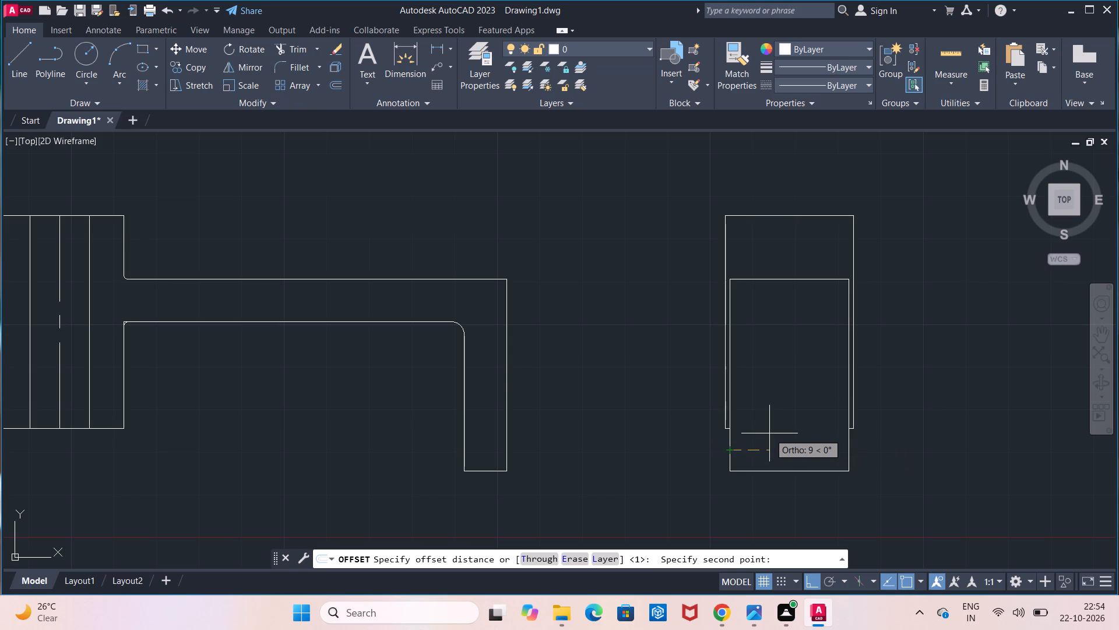
{"action": "type", "text": "14"}
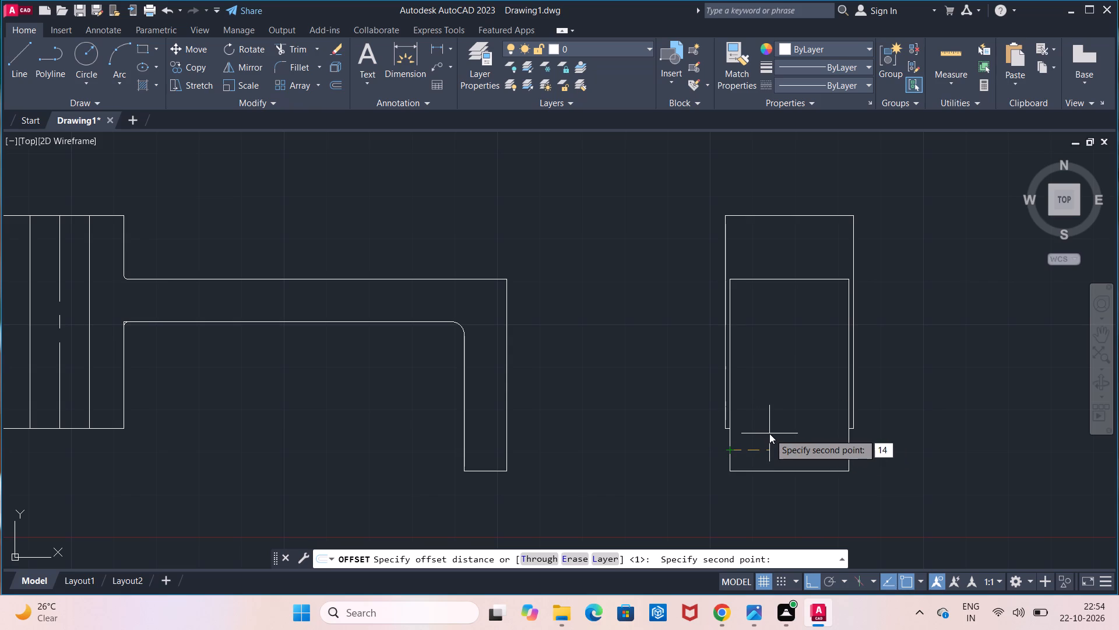
{"action": "key", "text": "Return"}
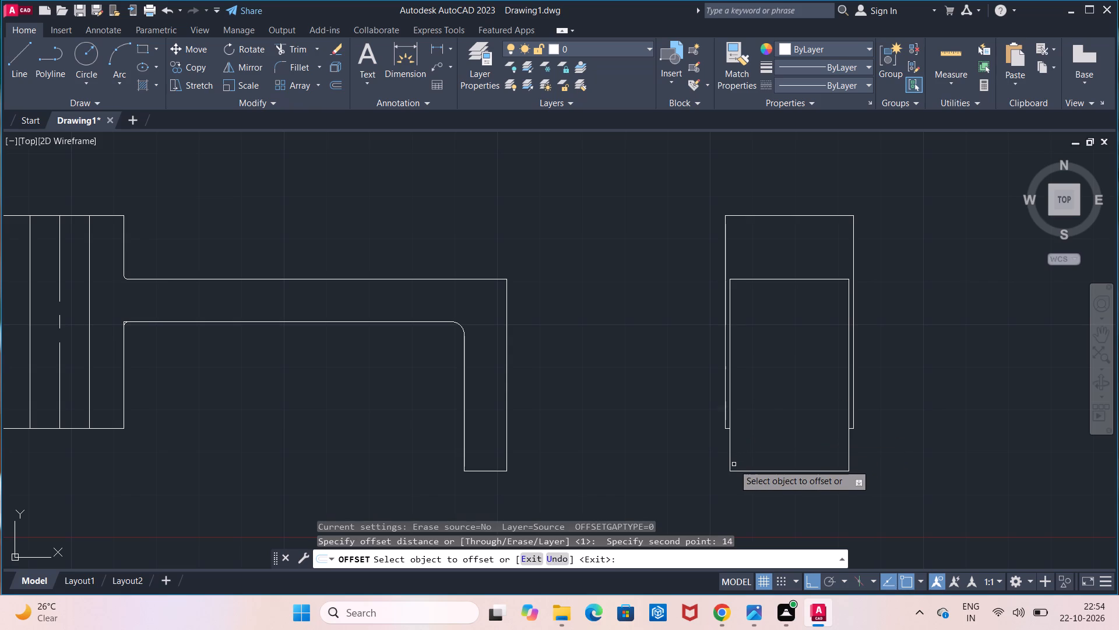
{"action": "left_click", "coordinate": [730, 456]}
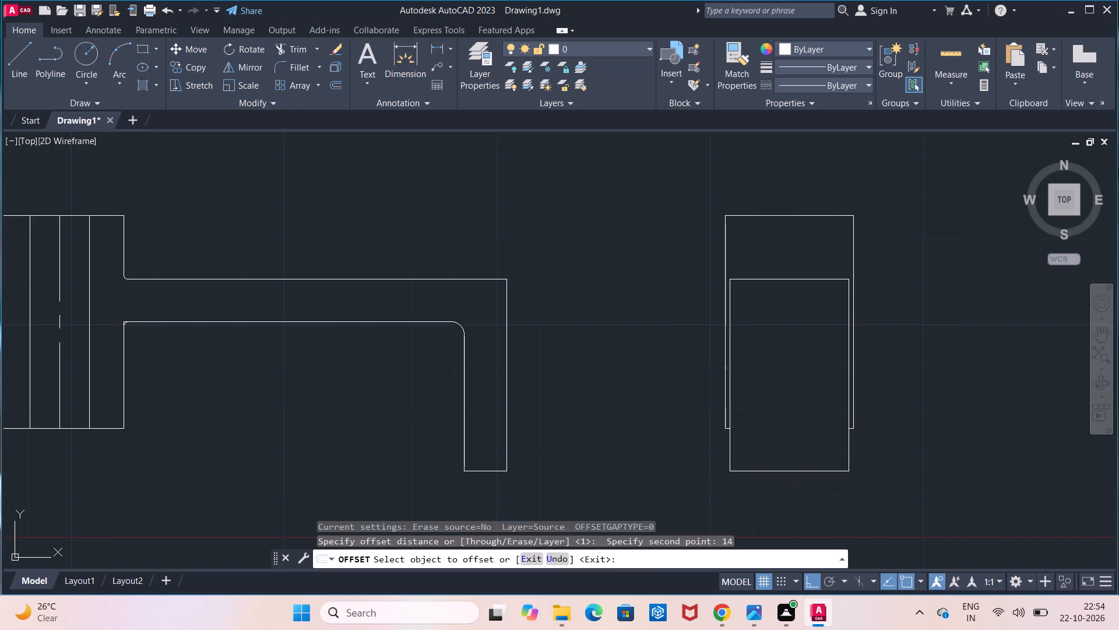
{"action": "left_click", "coordinate": [759, 453]}
{"action": "key", "text": "Escape"}
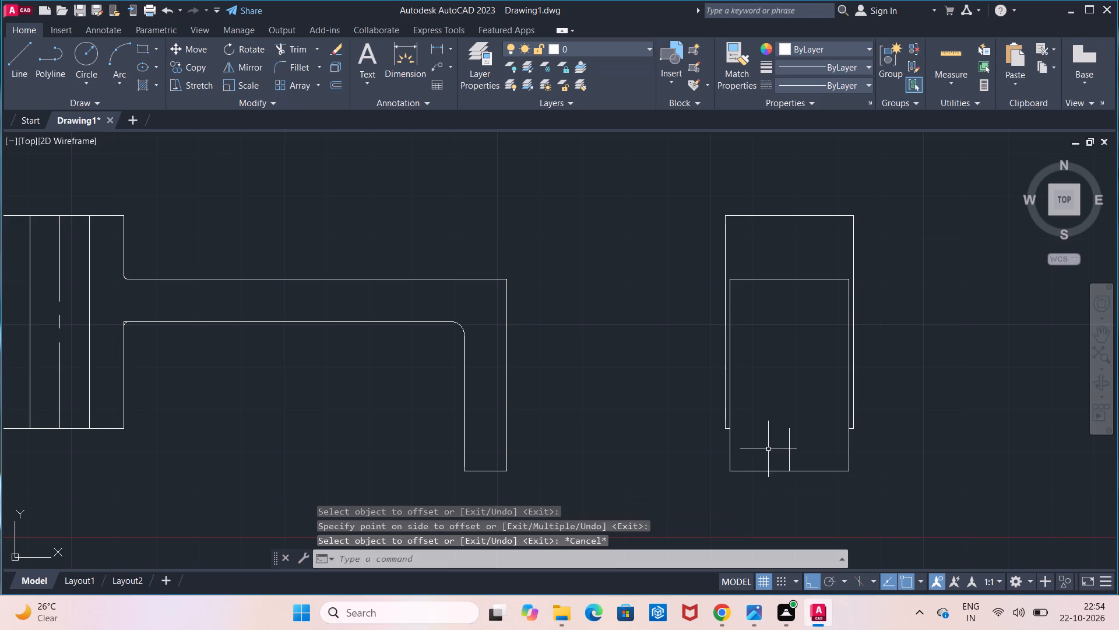
Extend the offset vertical centre line up to the arm rectangle's top edge.
{"action": "left_click", "coordinate": [316, 54]}
{"action": "left_click", "coordinate": [318, 101]}
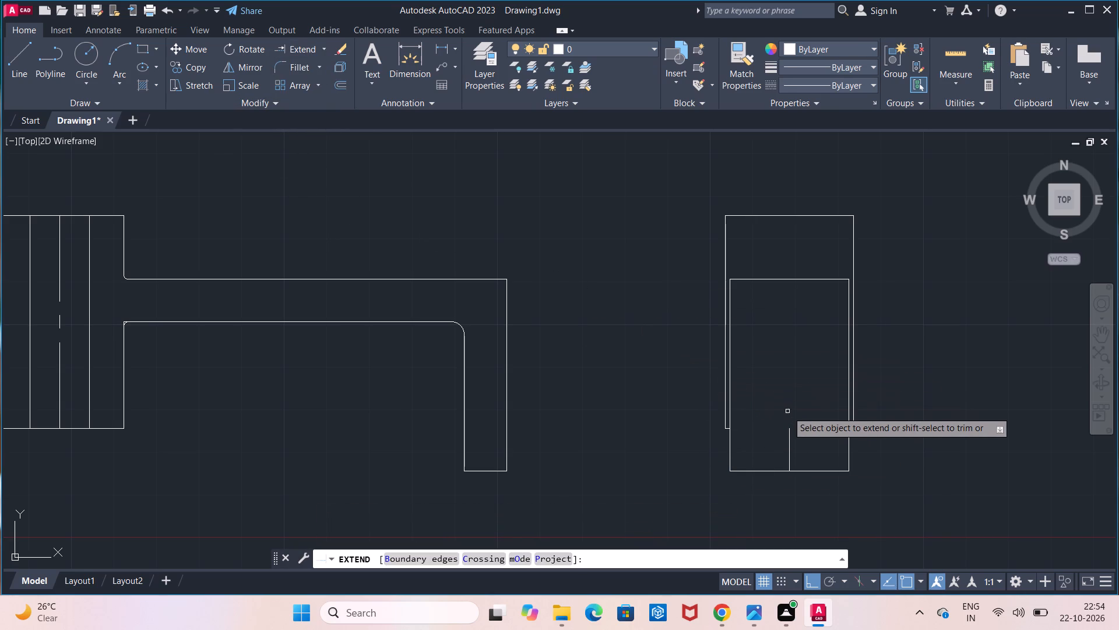
{"action": "left_click", "coordinate": [790, 434]}
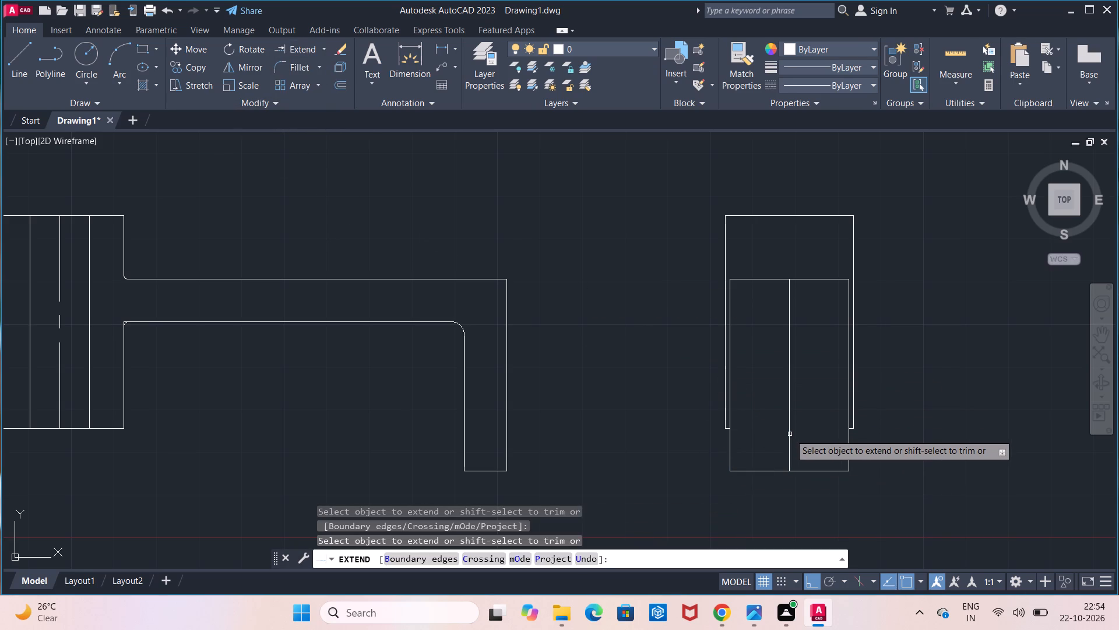
{"action": "key", "text": "Escape"}
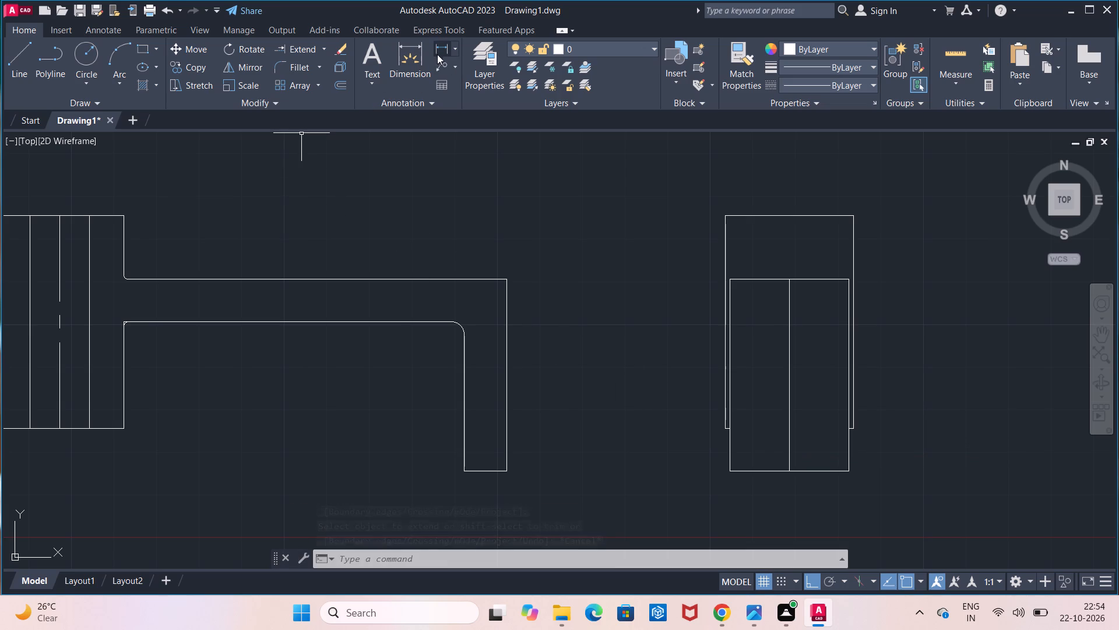
Offset the arm rectangle's bottom edge 20 mm upward in the side view.
{"action": "left_click", "coordinate": [337, 83]}
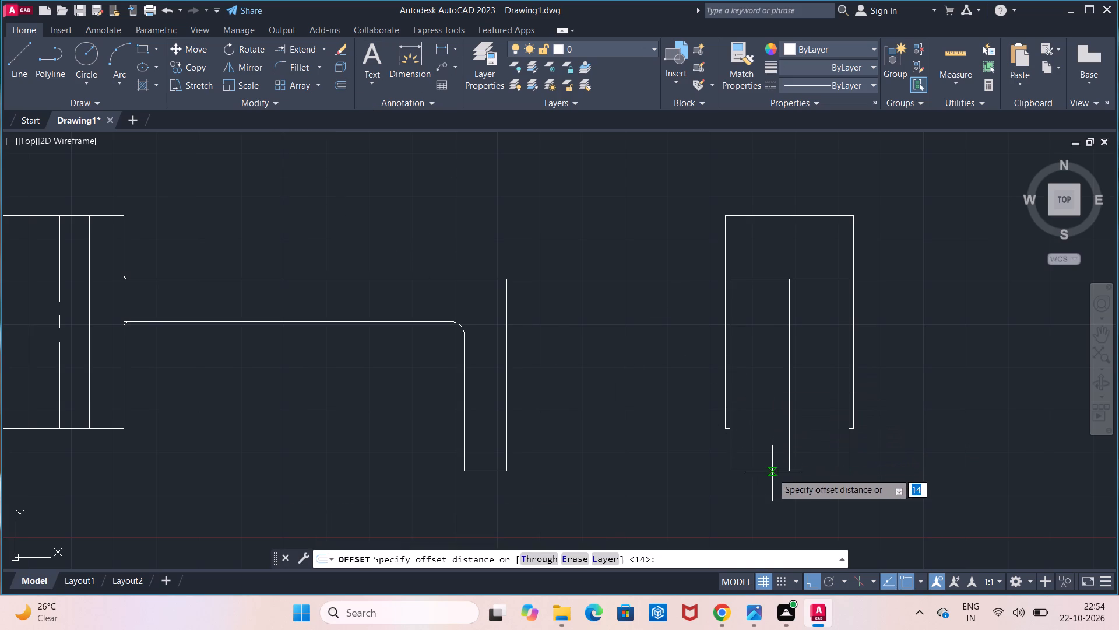
{"action": "left_click", "coordinate": [772, 473]}
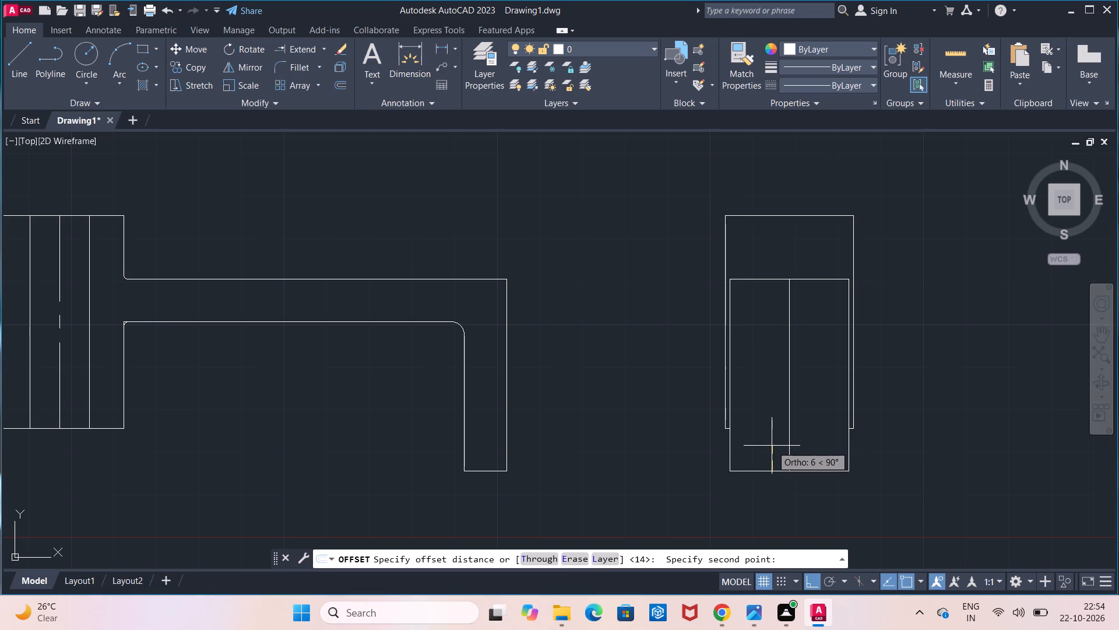
{"action": "type", "text": "20"}
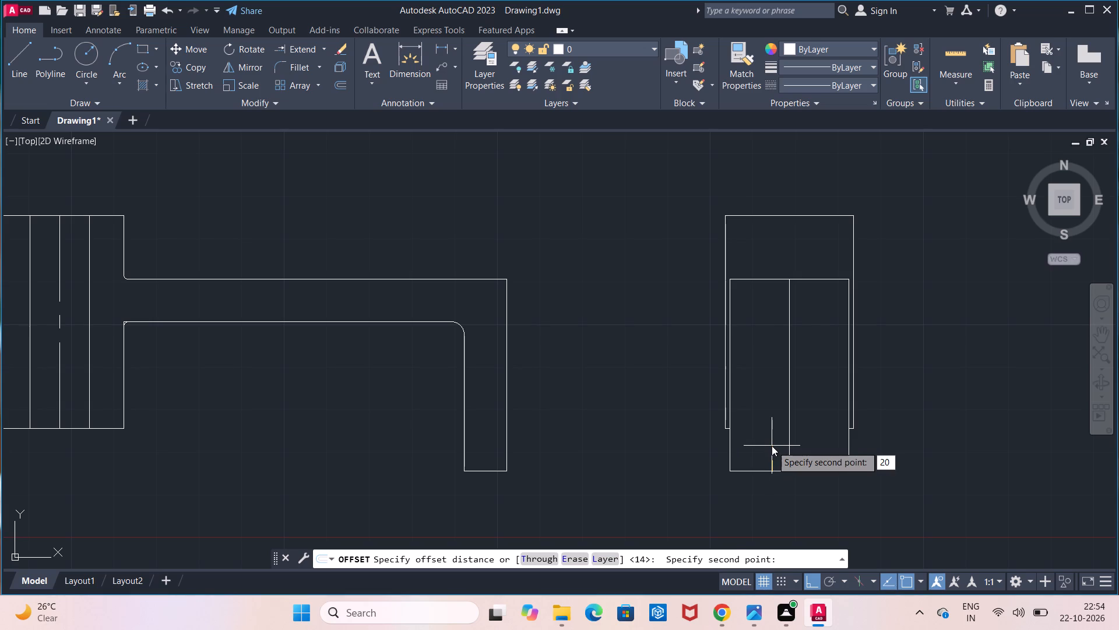
{"action": "key", "text": "Return"}
{"action": "left_click", "coordinate": [773, 470]}
{"action": "left_click", "coordinate": [778, 445]}
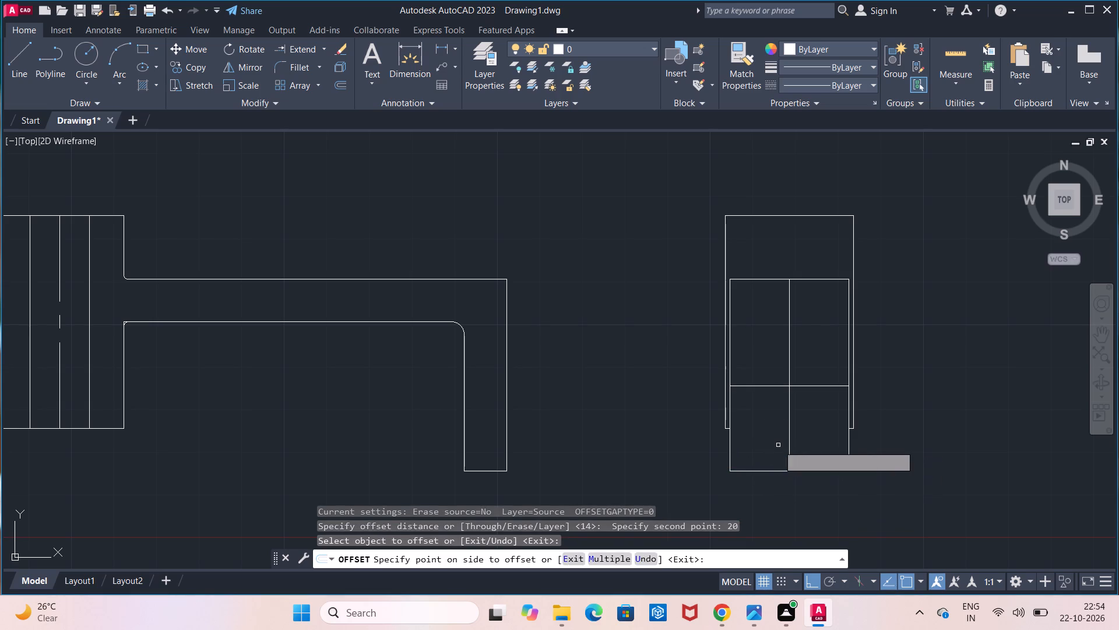
{"action": "key", "text": "Escape"}
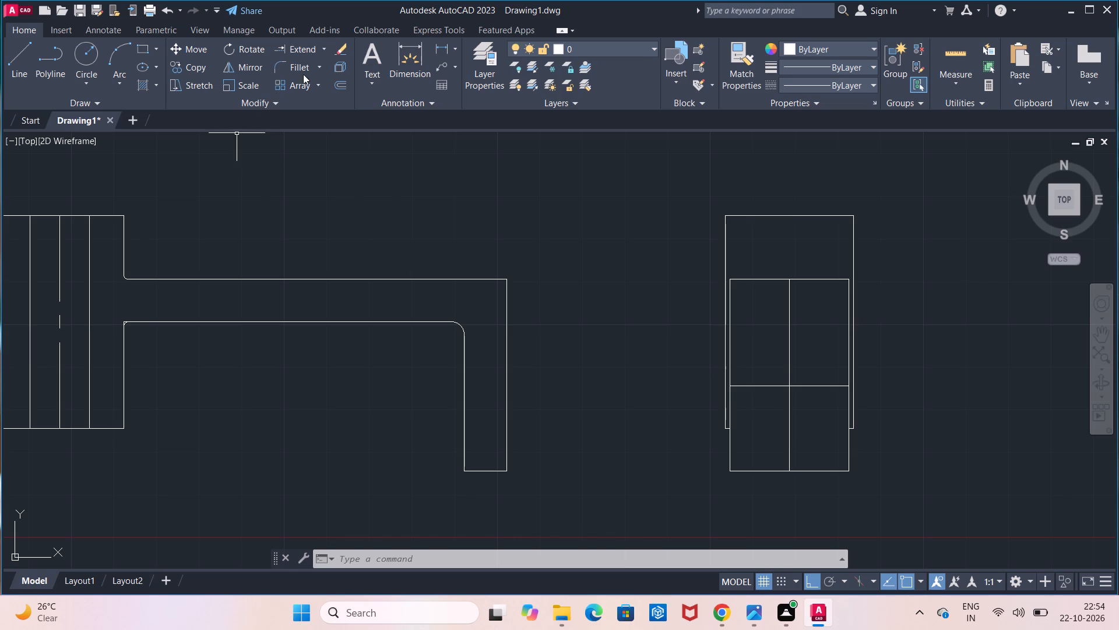
Draw a circle of radius 6 mm centred where the two offset lines cross in the side view.
{"action": "left_click", "coordinate": [97, 61]}
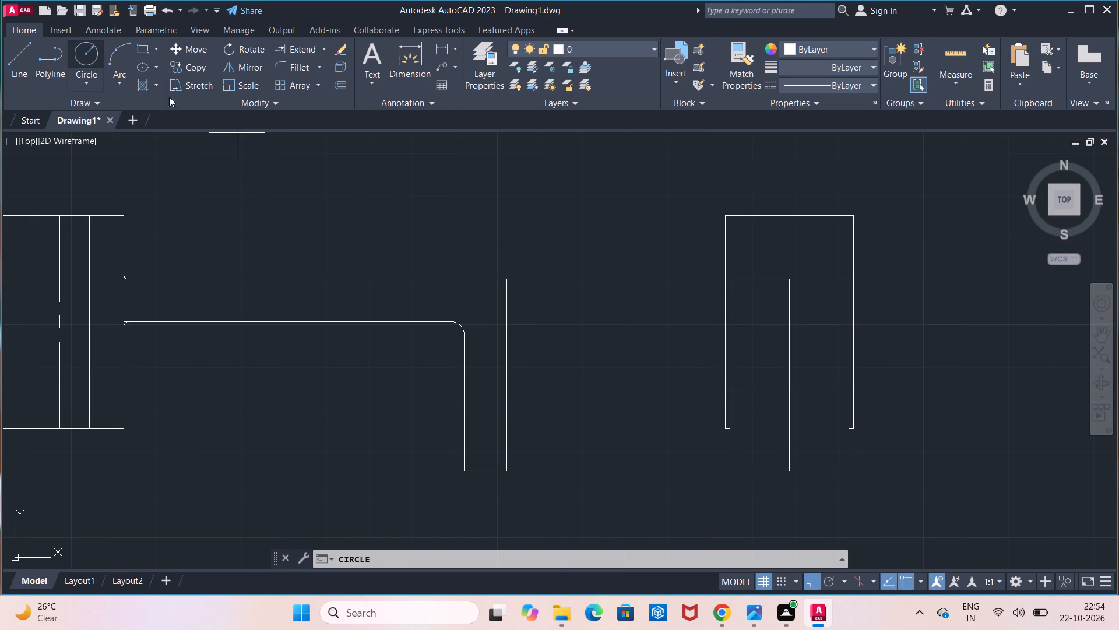
{"action": "left_click", "coordinate": [787, 386]}
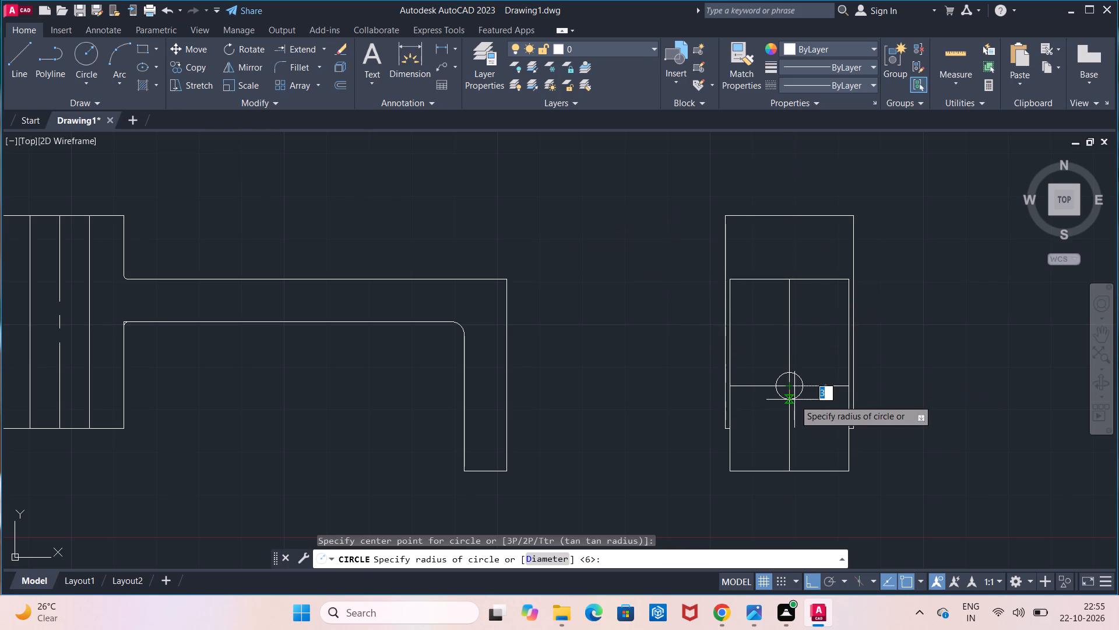
{"action": "key", "text": "6"}
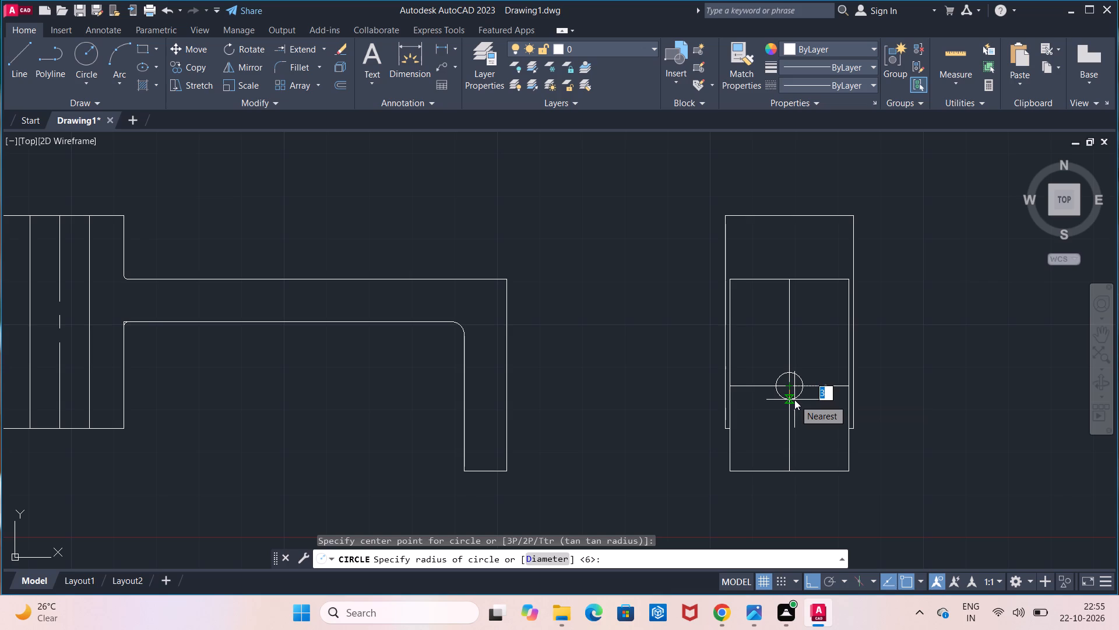
{"action": "key", "text": "Return"}
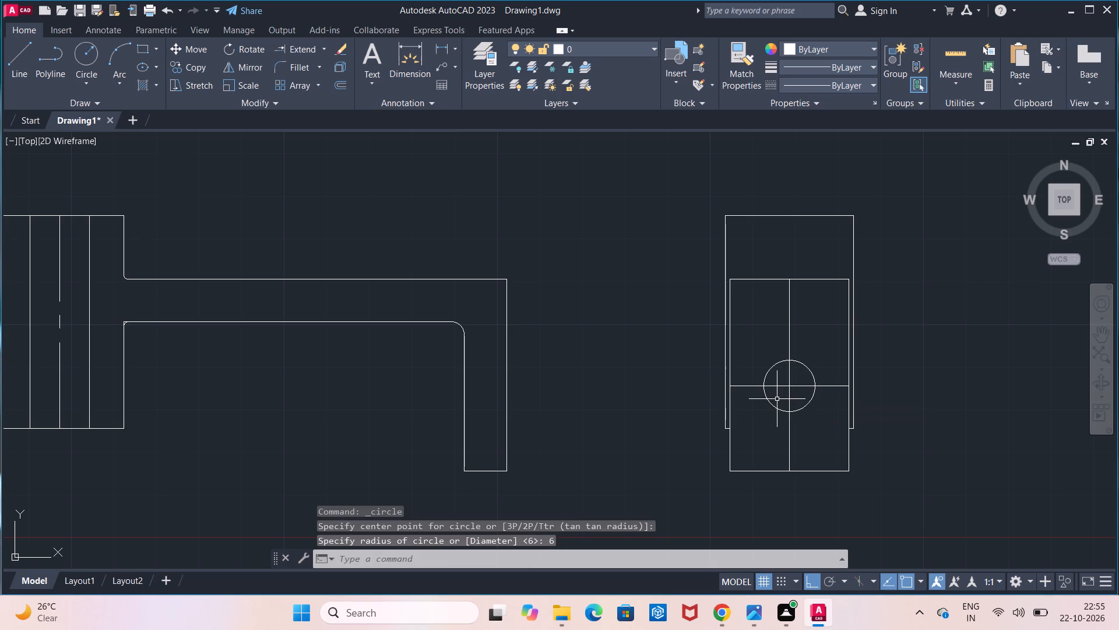
Trim the vertical and horizontal centre lines in the side view back to the hole circle on all four sides.
{"action": "scroll", "coordinate": [710, 390], "scroll_direction": "down", "scroll_amount": 1}
{"action": "scroll", "coordinate": [710, 390], "scroll_direction": "up", "scroll_amount": 1}
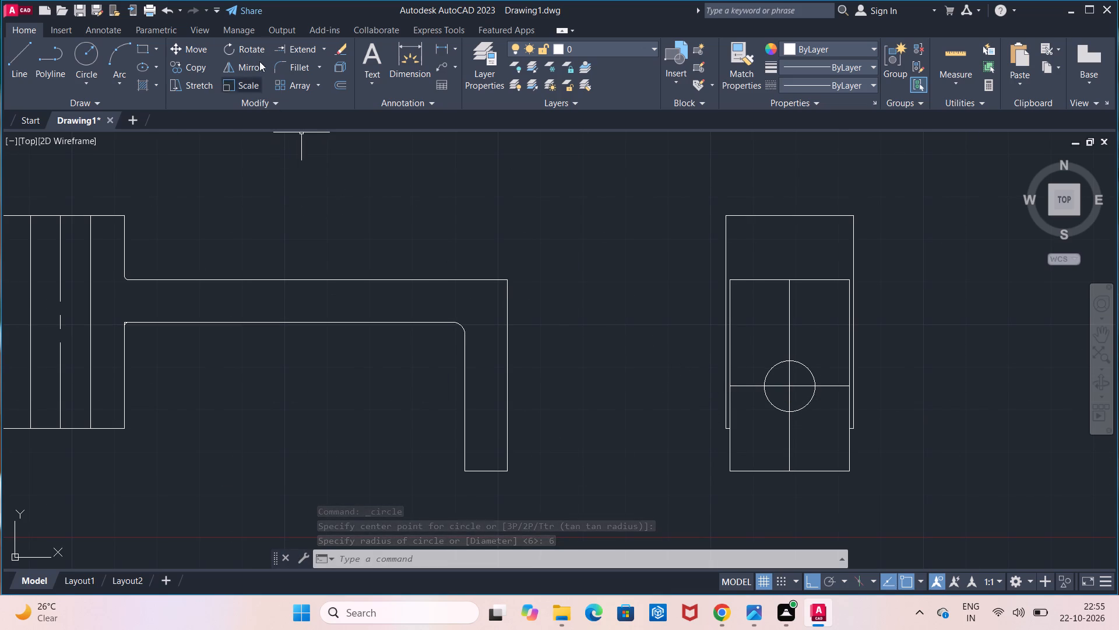
{"action": "left_click", "coordinate": [324, 51]}
{"action": "left_click", "coordinate": [315, 80]}
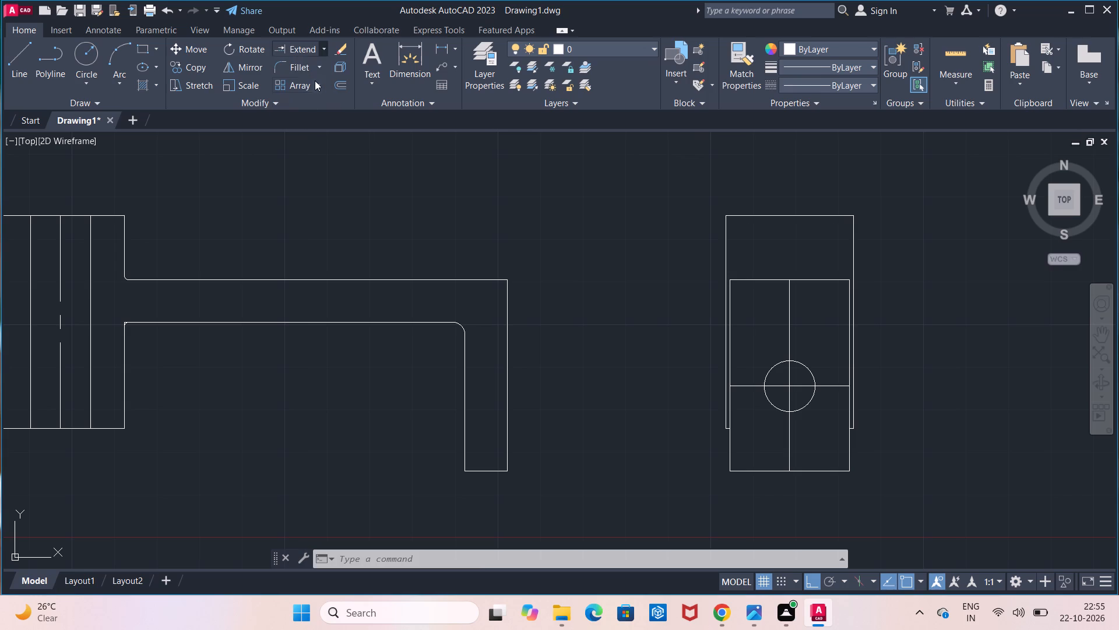
{"action": "left_click_drag", "start_coordinate": [784, 331], "coordinate": [798, 326]}
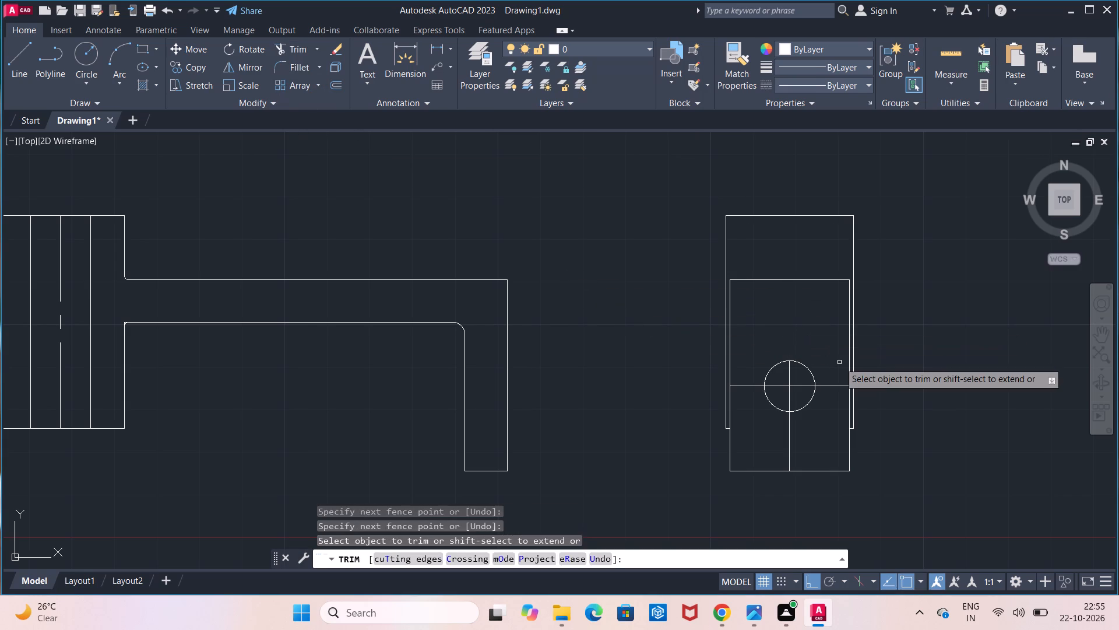
{"action": "left_click_drag", "start_coordinate": [839, 362], "coordinate": [835, 402]}
{"action": "left_click_drag", "start_coordinate": [806, 449], "coordinate": [784, 459]}
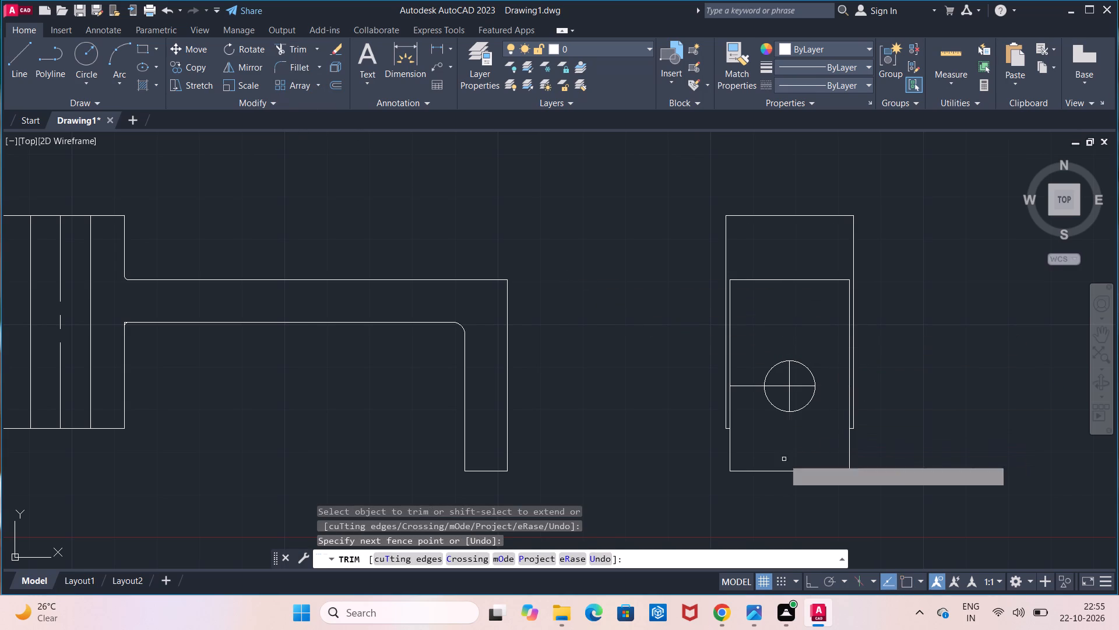
{"action": "left_click_drag", "start_coordinate": [742, 412], "coordinate": [743, 367]}
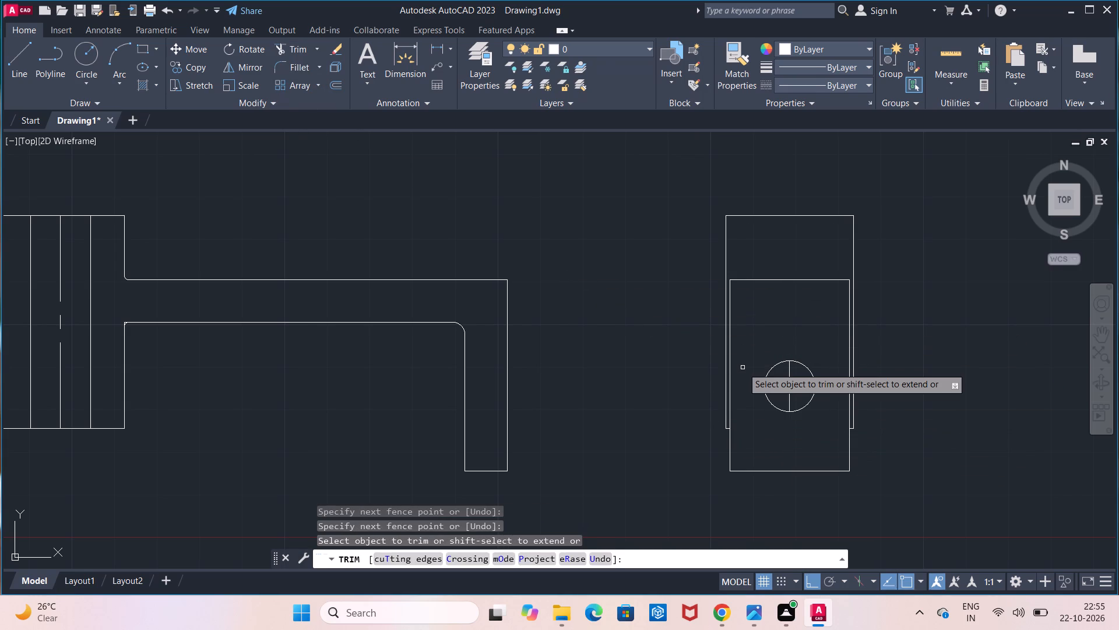
{"action": "key", "text": "Escape"}
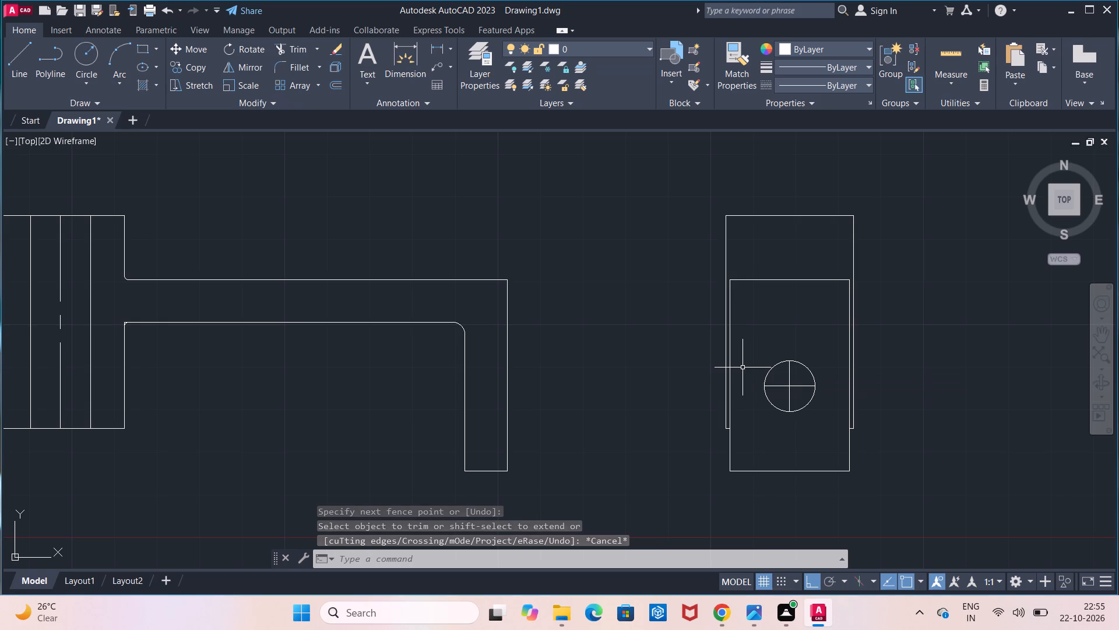
Draw horizontal projection lines from the top and bottom of the side-view hole to the inner edge of the front view's lower leg.
{"action": "left_click", "coordinate": [32, 75]}
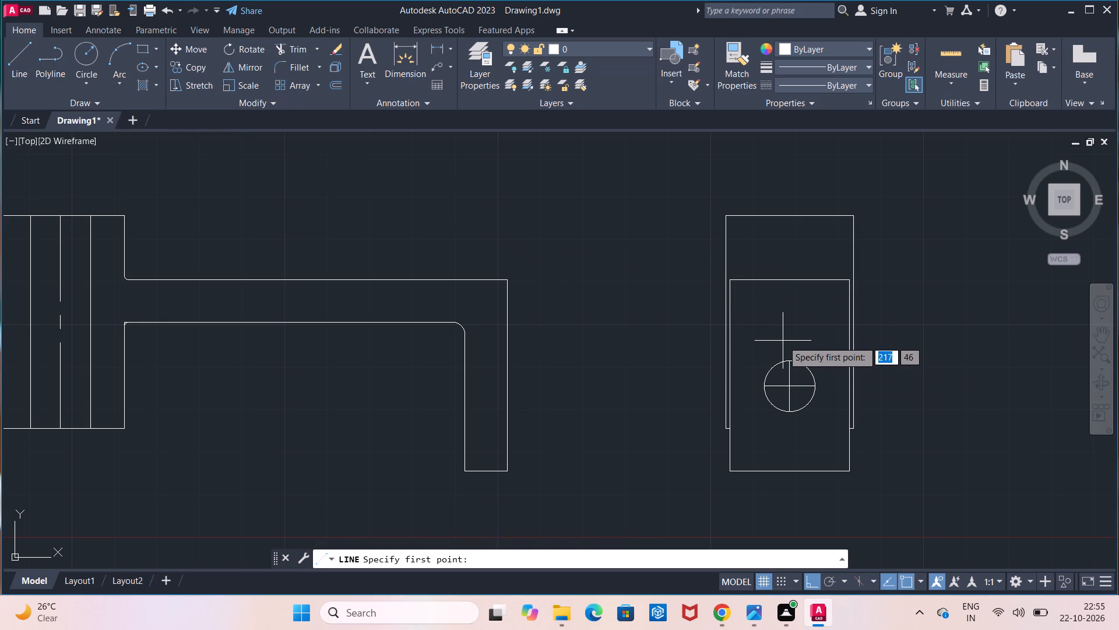
{"action": "left_click", "coordinate": [788, 360]}
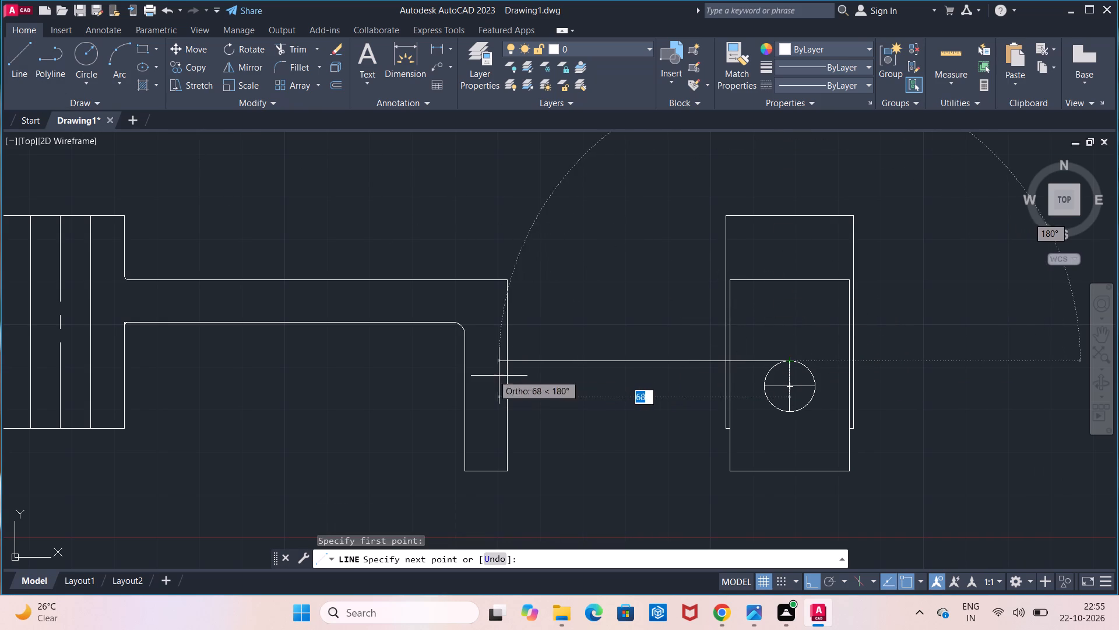
{"action": "left_click", "coordinate": [461, 362]}
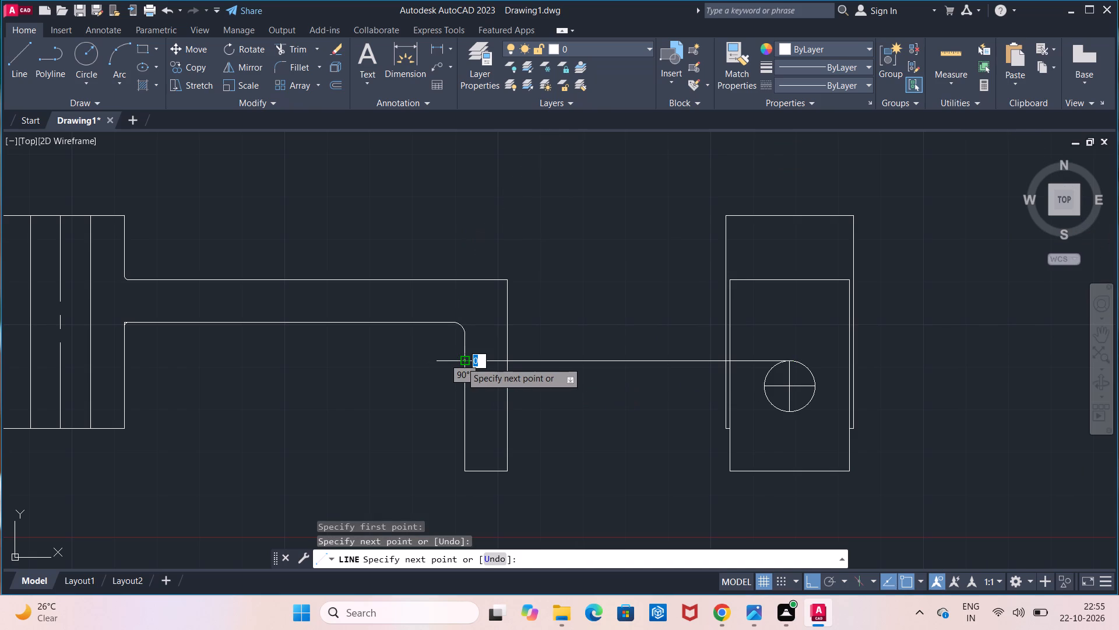
{"action": "key", "text": "Escape"}
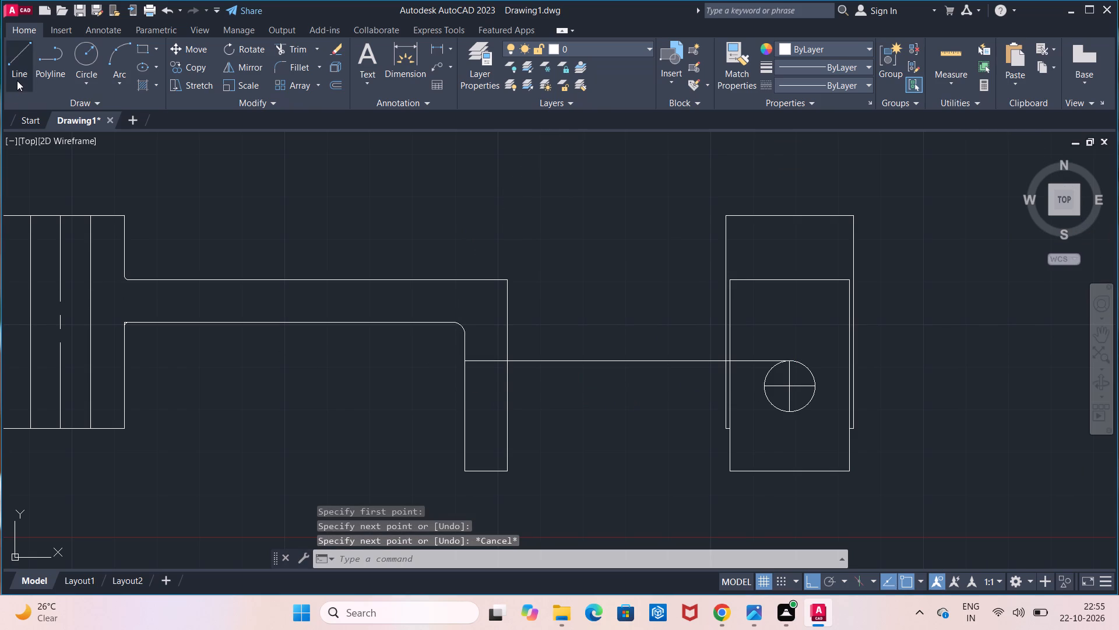
{"action": "left_click", "coordinate": [17, 80]}
{"action": "left_click", "coordinate": [787, 411]}
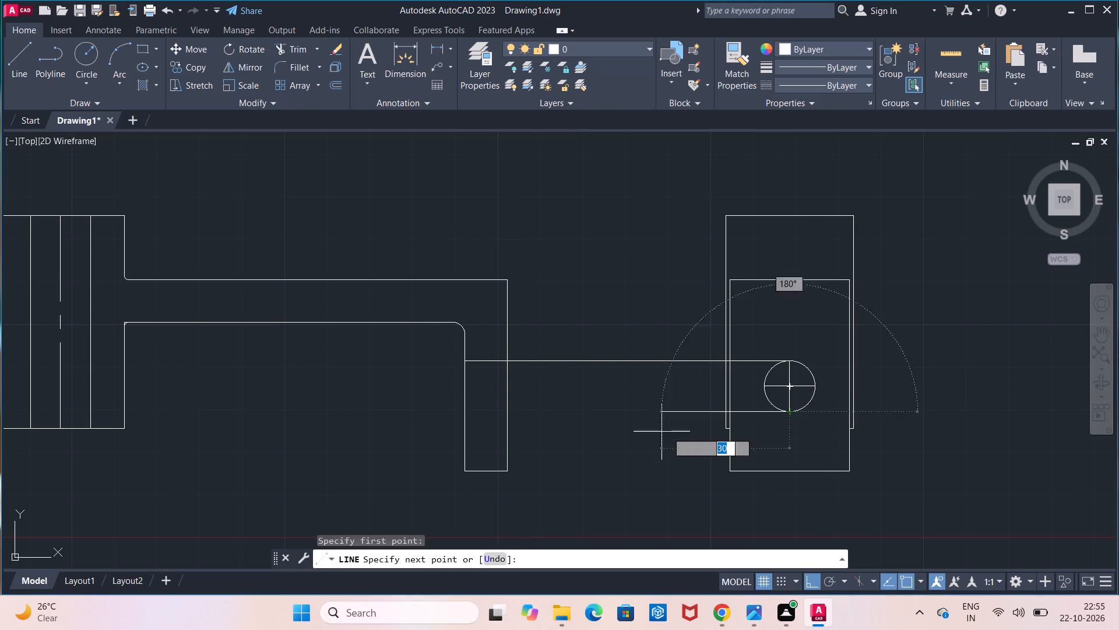
{"action": "left_click", "coordinate": [465, 413]}
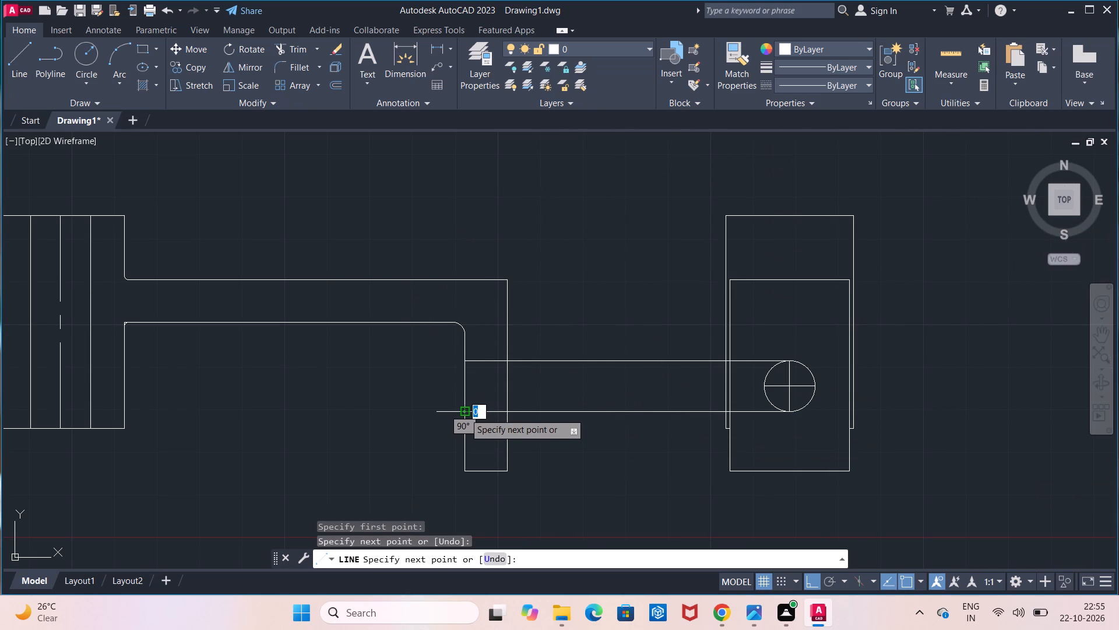
{"action": "key", "text": "Escape"}
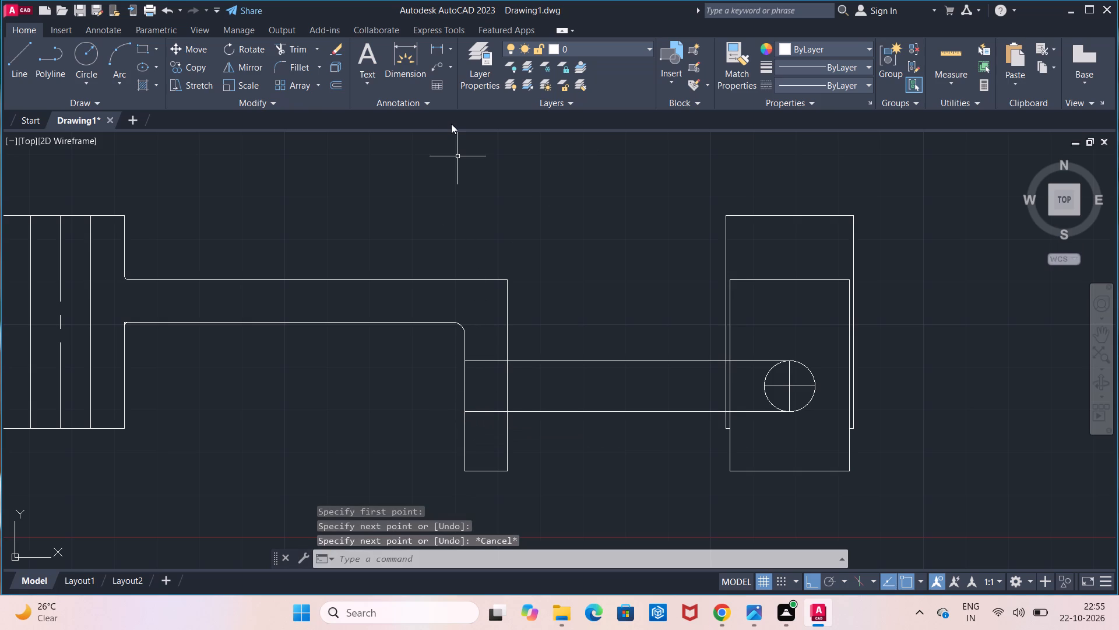
Trim both horizontal projection lines so that only the hole edges within the front view's lower leg are left.
{"action": "left_click", "coordinate": [297, 46]}
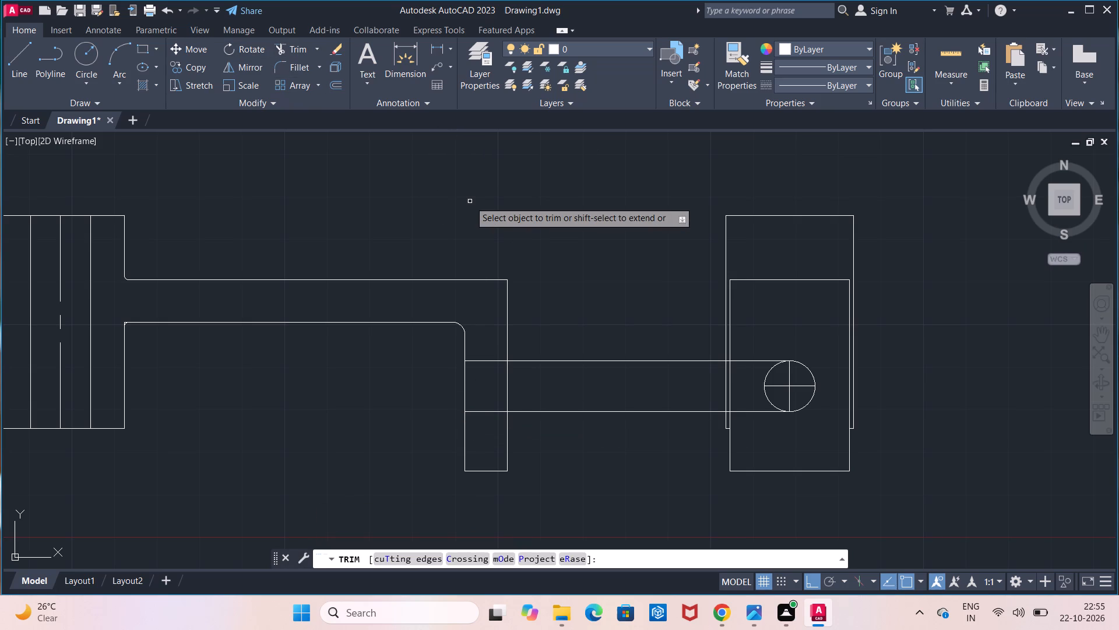
{"action": "left_click", "coordinate": [752, 360]}
{"action": "left_click", "coordinate": [752, 412]}
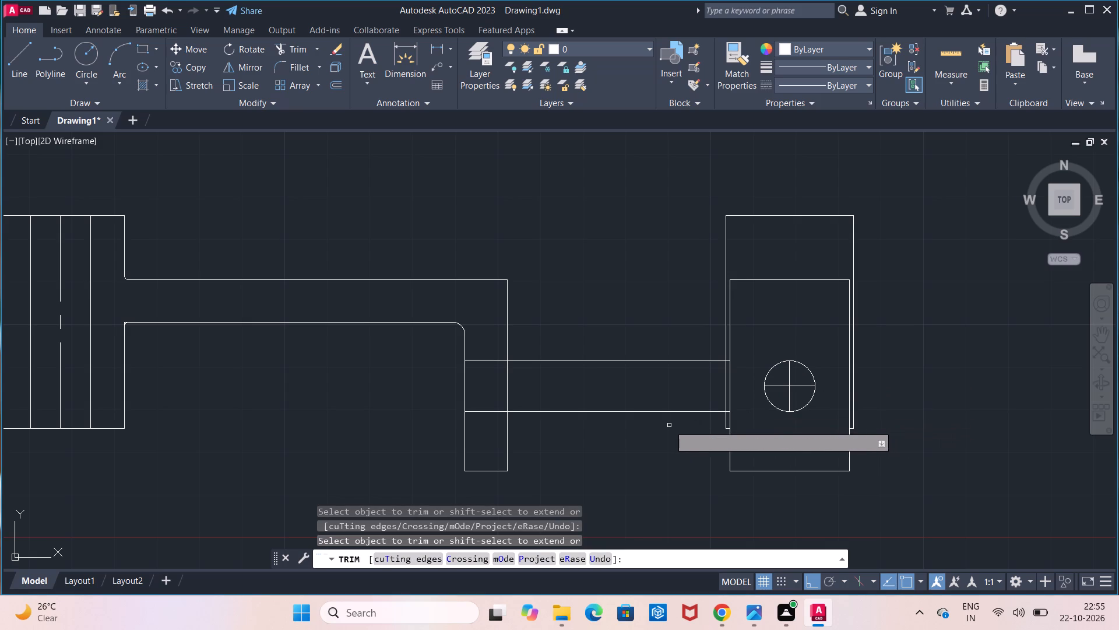
{"action": "left_click", "coordinate": [653, 410]}
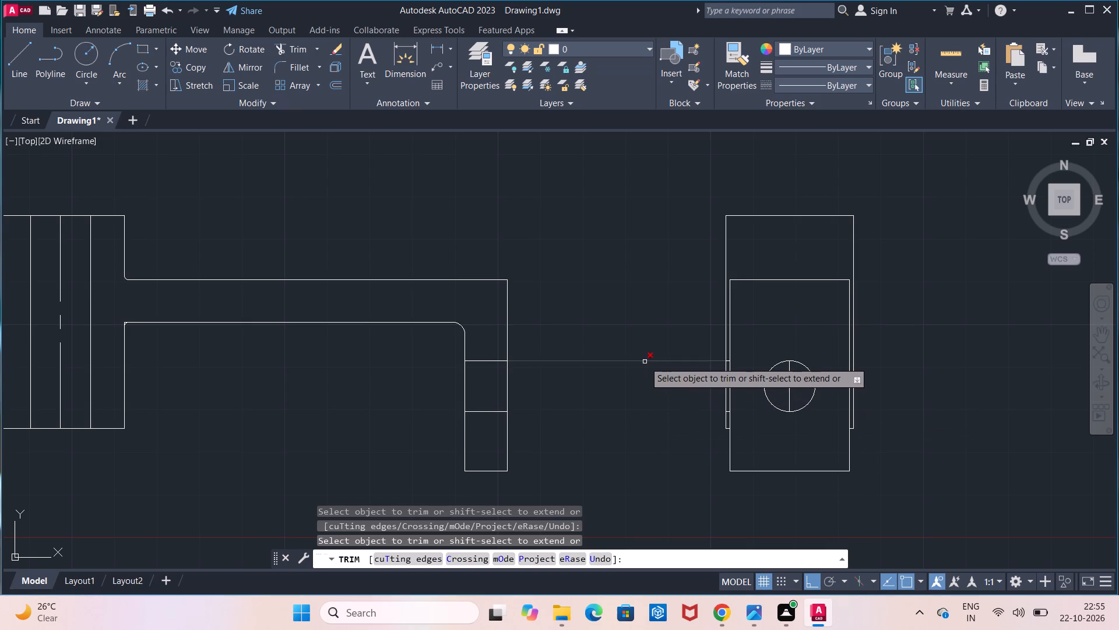
{"action": "left_click", "coordinate": [645, 361]}
{"action": "scroll", "coordinate": [668, 375], "scroll_direction": "up", "scroll_amount": 3}
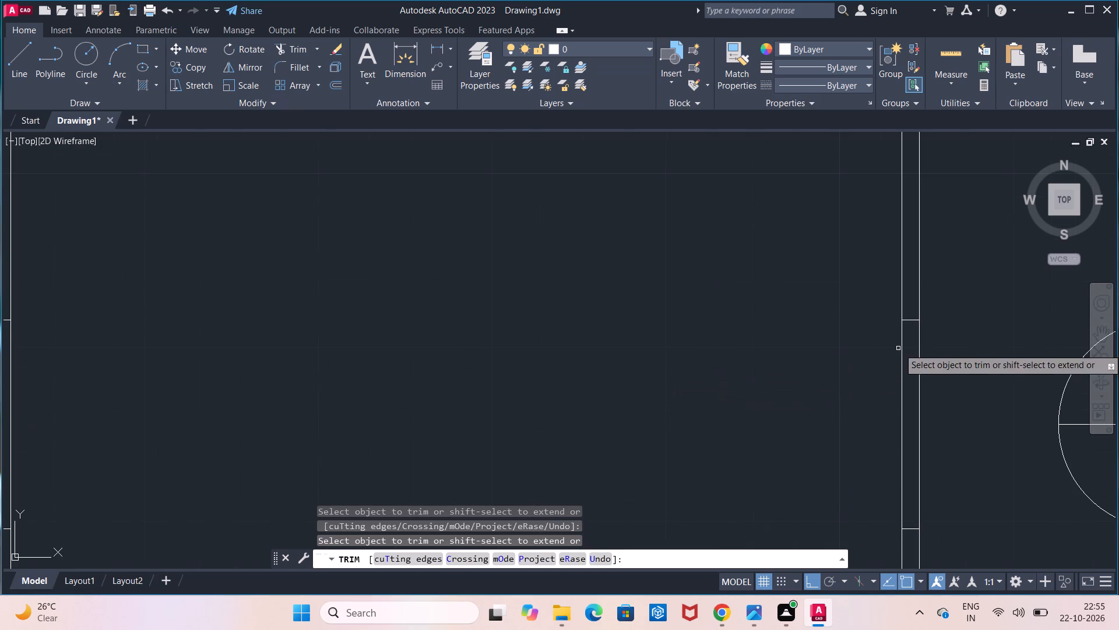
{"action": "left_click", "coordinate": [908, 320]}
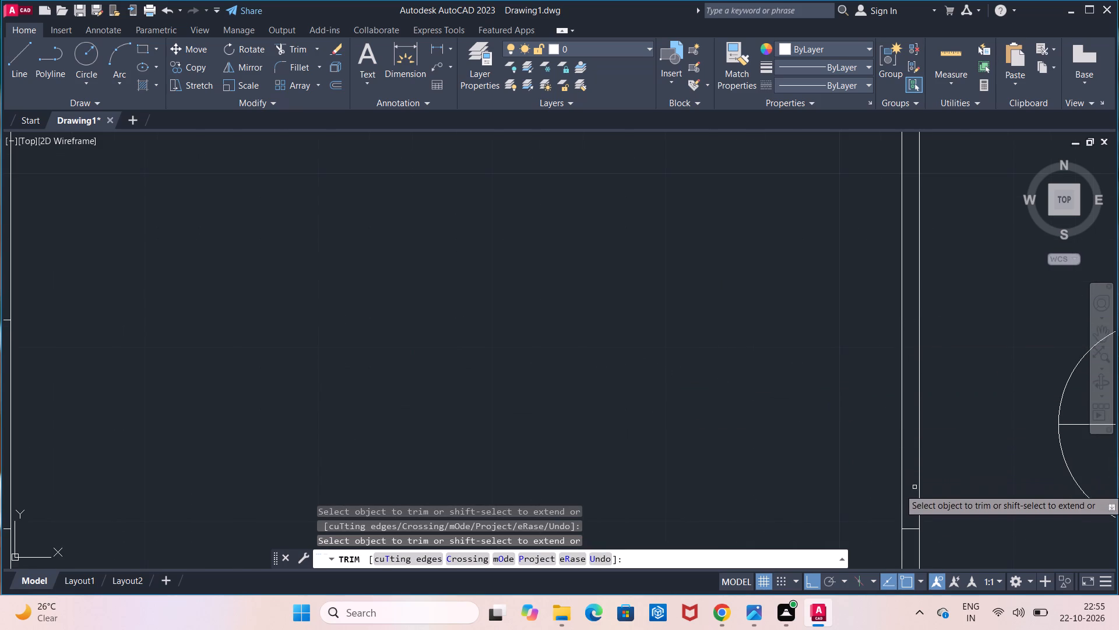
{"action": "left_click", "coordinate": [910, 527]}
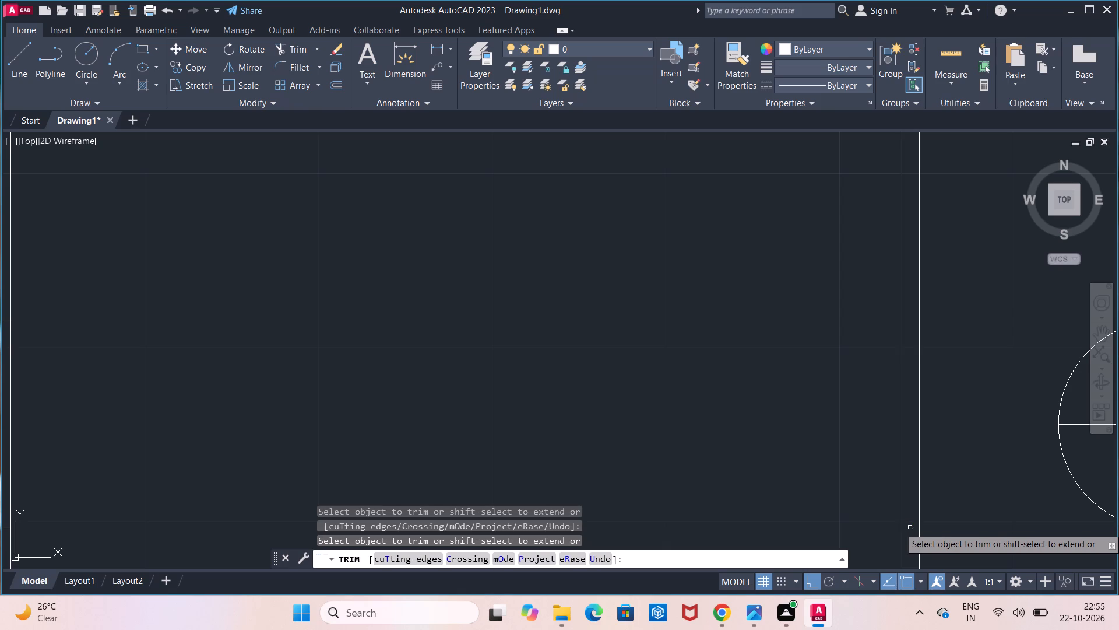
{"action": "scroll", "coordinate": [910, 527], "scroll_direction": "down", "scroll_amount": 2}
{"action": "scroll", "coordinate": [864, 513], "scroll_direction": "down", "scroll_amount": 1}
{"action": "middle_click_drag", "start_coordinate": [864, 513], "coordinate": [819, 461]}
{"action": "scroll", "coordinate": [819, 461], "scroll_direction": "down", "scroll_amount": 1}
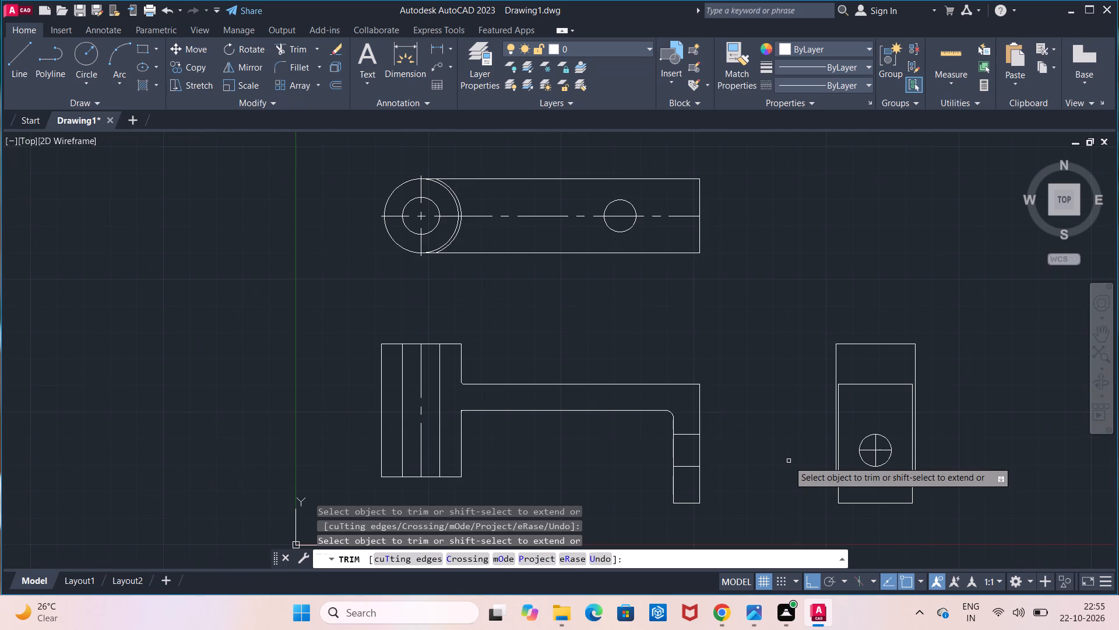
{"action": "key", "text": "Escape"}
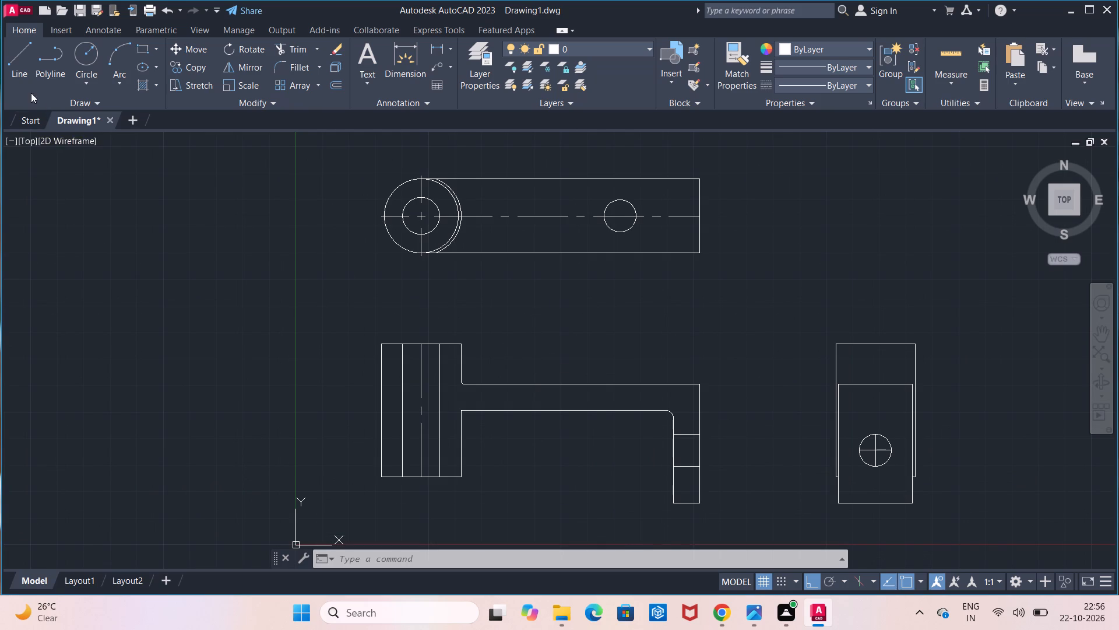
Draw vertical projection lines from both sides of the top view's arm hole down to the lower edge of the front view's arm.
{"action": "left_click", "coordinate": [24, 75]}
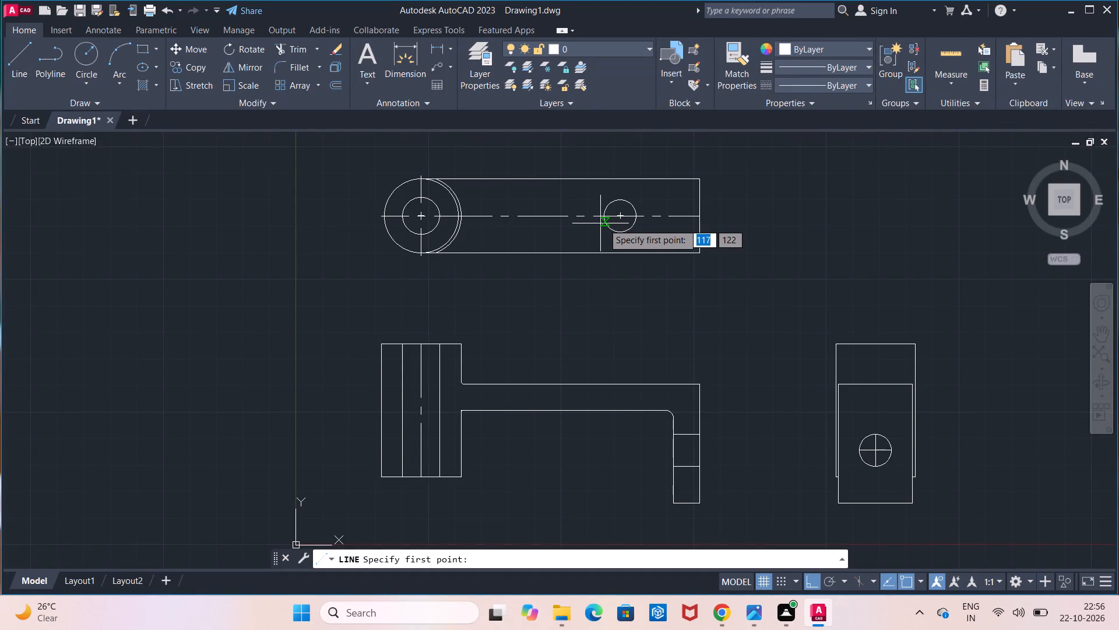
{"action": "left_click", "coordinate": [604, 218]}
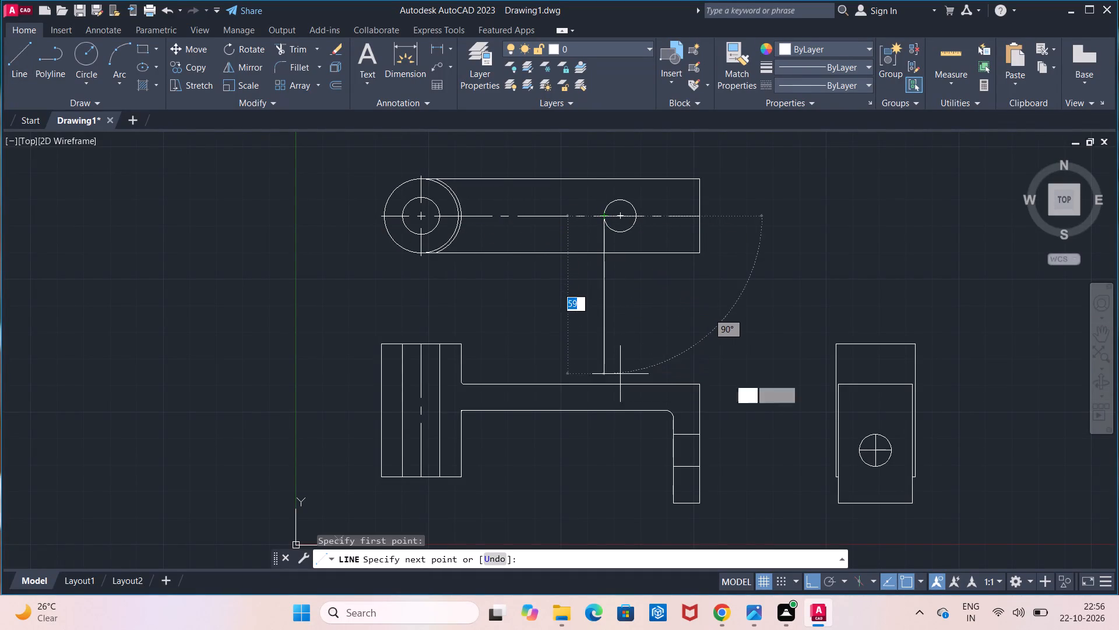
{"action": "left_click", "coordinate": [608, 409]}
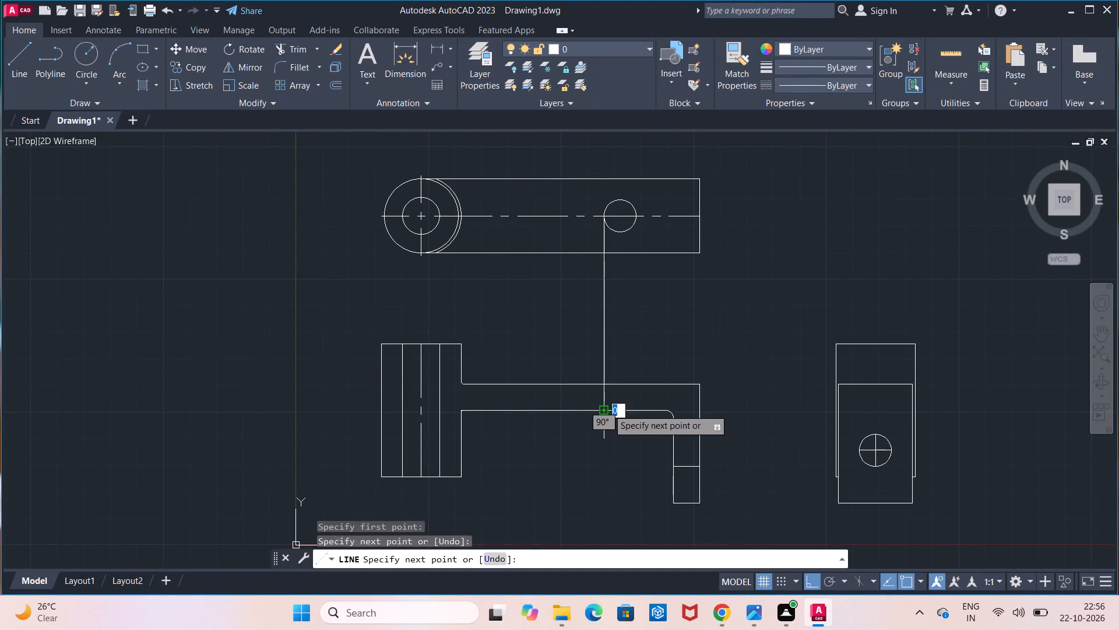
{"action": "key", "text": "Escape"}
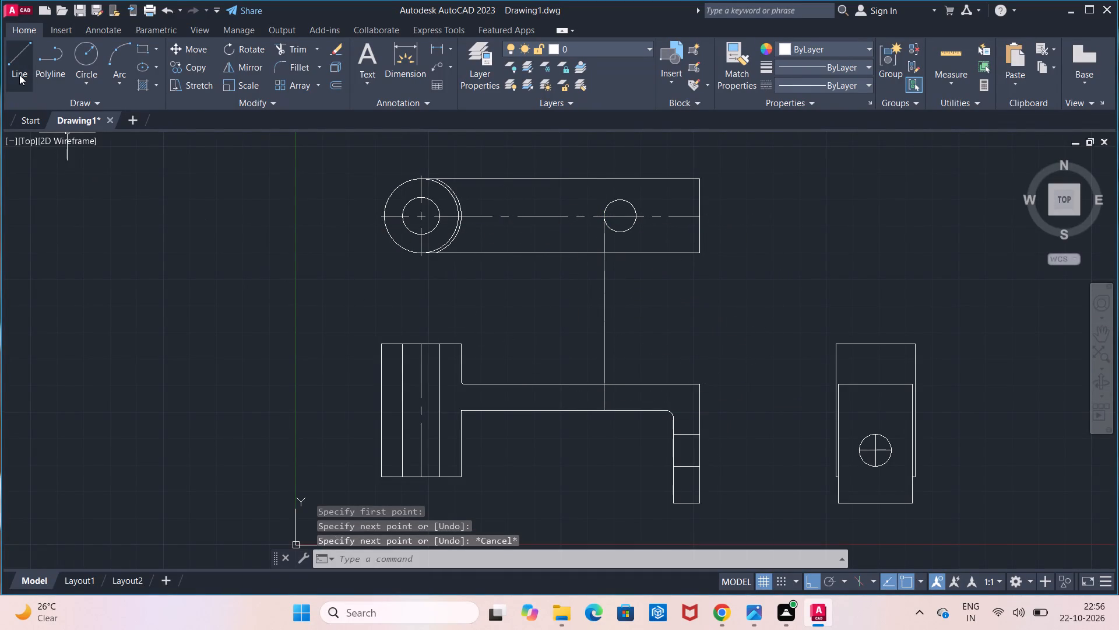
{"action": "left_click", "coordinate": [19, 75]}
{"action": "left_click", "coordinate": [633, 219]}
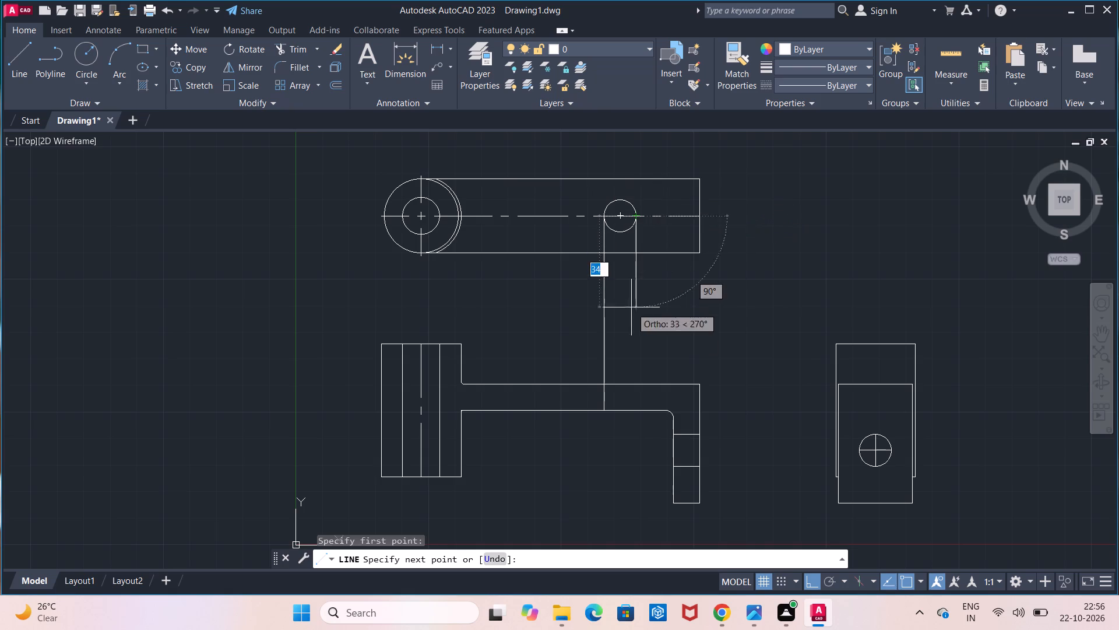
{"action": "left_click", "coordinate": [633, 408]}
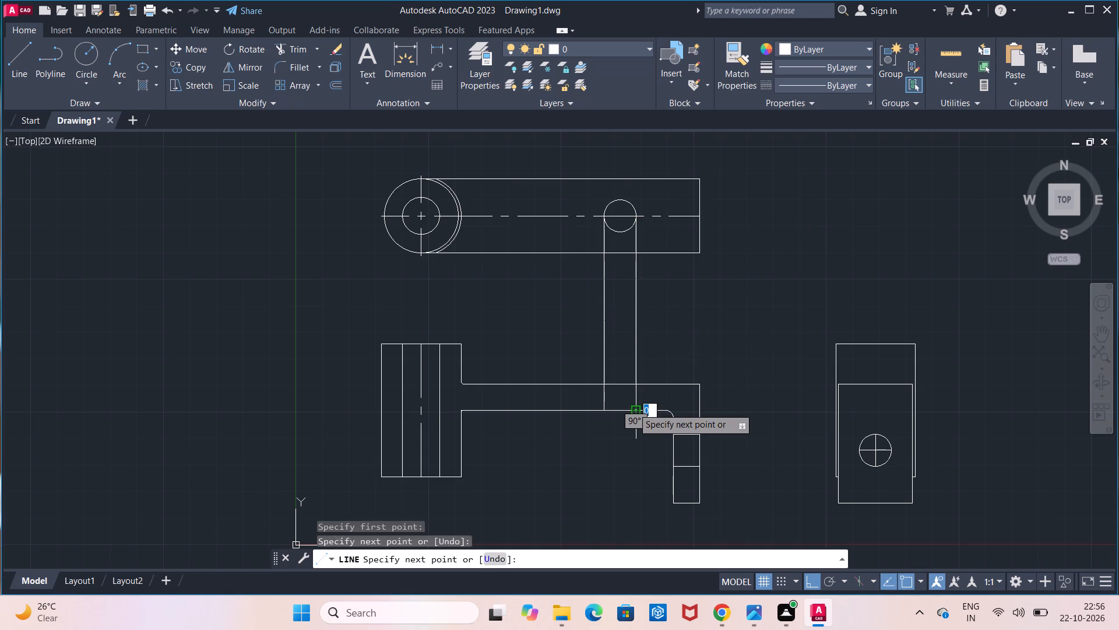
{"action": "key", "text": "Escape"}
Trim both vertical projection lines so that only the hole edges within the front view's horizontal arm are left.
{"action": "scroll", "coordinate": [633, 408], "scroll_direction": "up", "scroll_amount": 1}
{"action": "scroll", "coordinate": [633, 408], "scroll_direction": "down", "scroll_amount": 1}
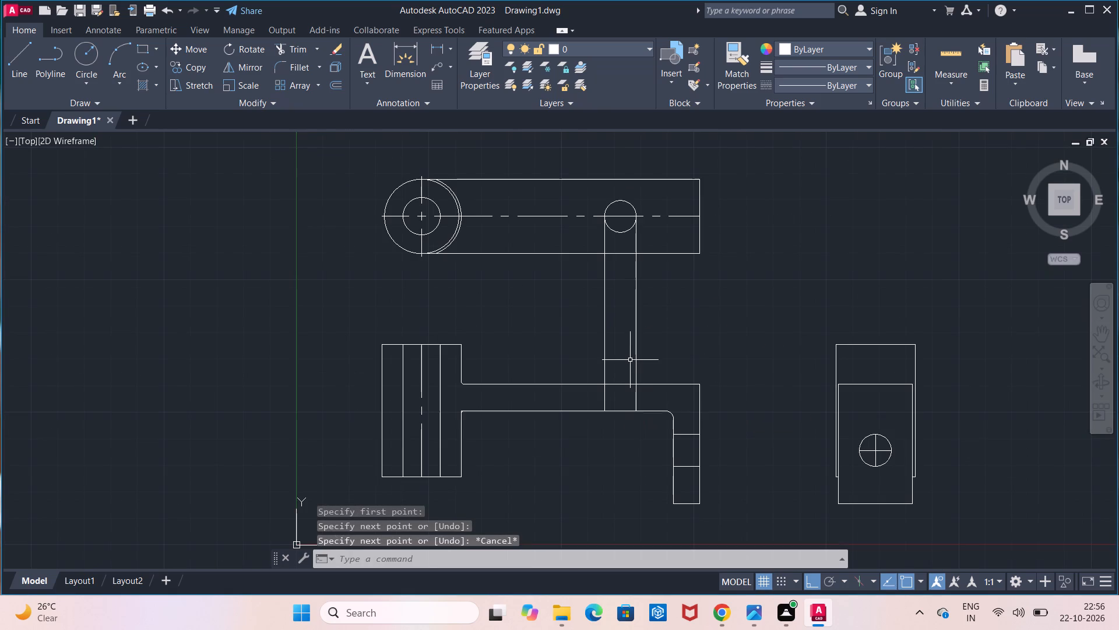
{"action": "middle_click", "coordinate": [630, 359]}
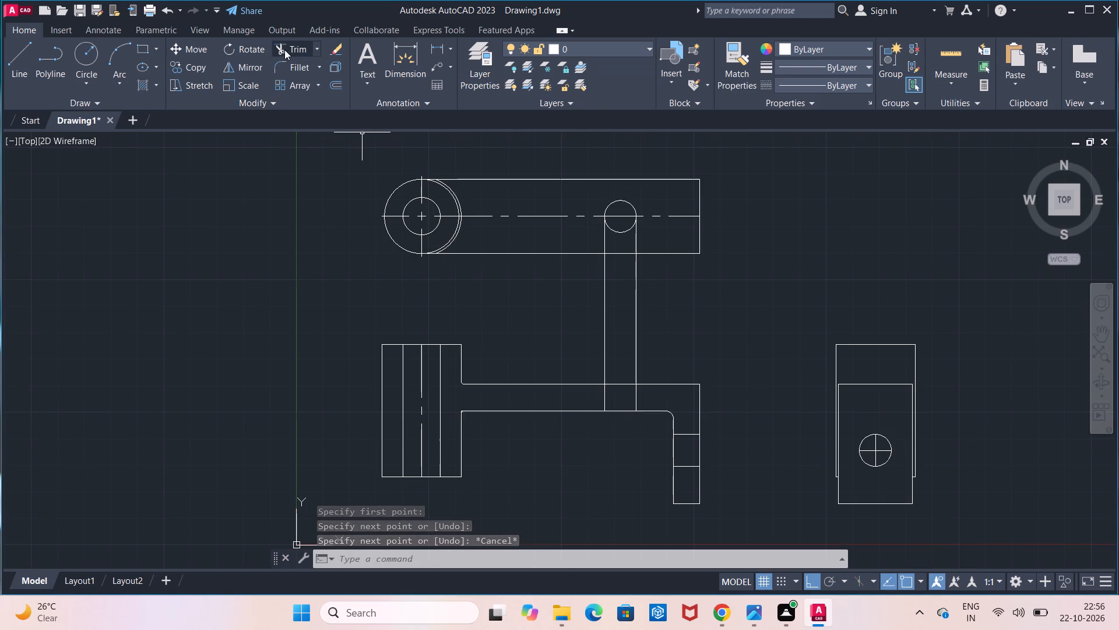
{"action": "left_click", "coordinate": [284, 50]}
{"action": "left_click_drag", "start_coordinate": [587, 234], "coordinate": [621, 245]}
{"action": "left_click_drag", "start_coordinate": [621, 245], "coordinate": [640, 243]}
{"action": "left_click_drag", "start_coordinate": [657, 305], "coordinate": [600, 328]}
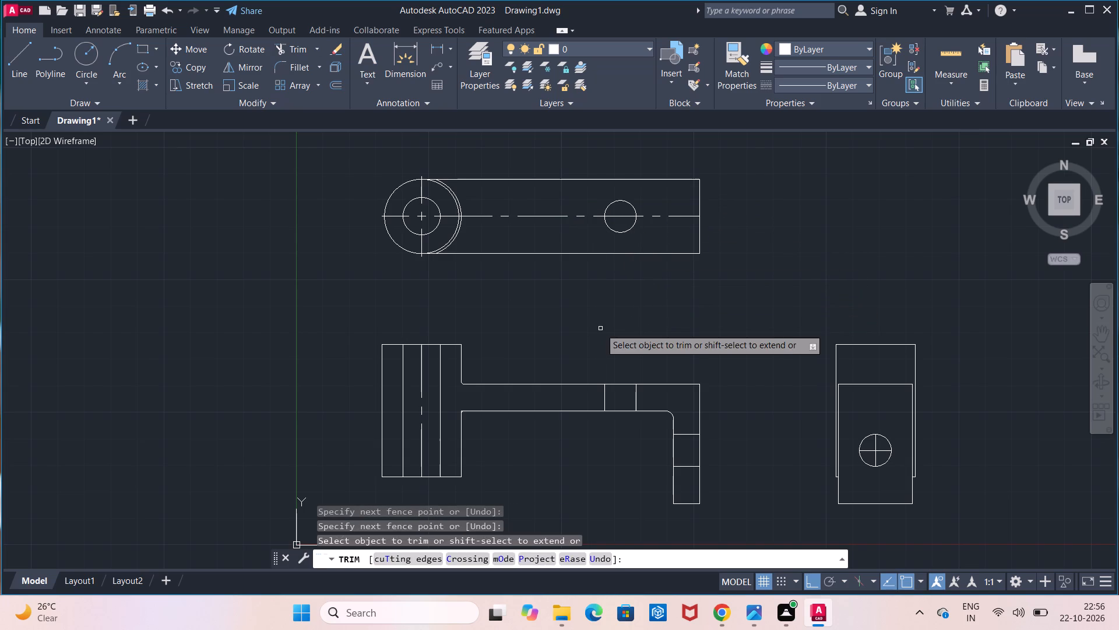
{"action": "key", "text": "Escape"}
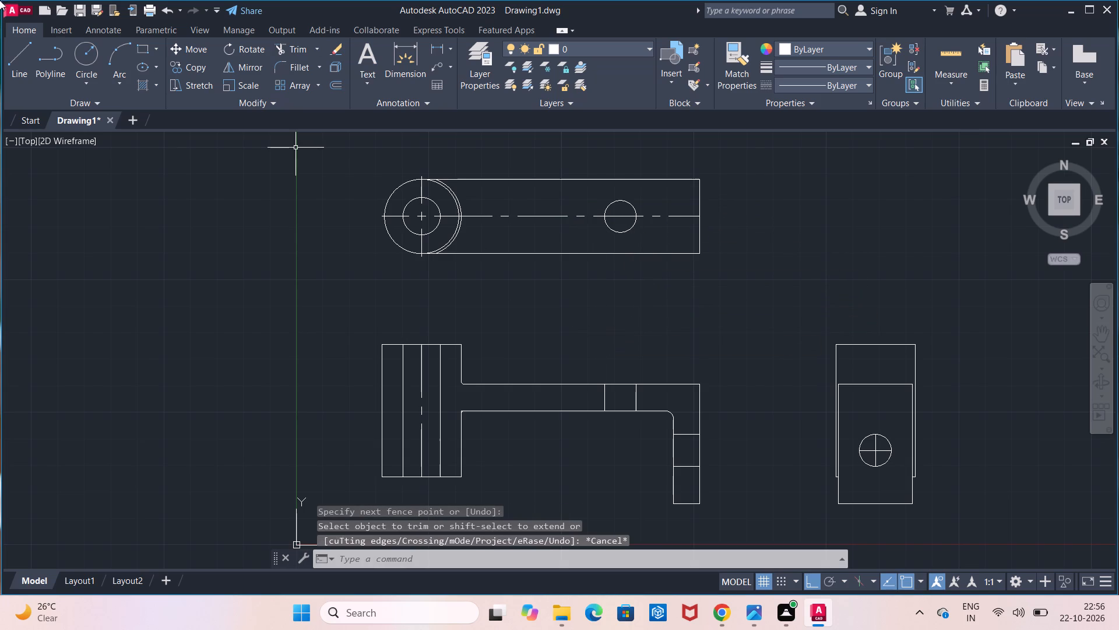
Draw a vertical centre line across the arm hole in the top view, from its top to its bottom quadrant.
{"action": "left_click", "coordinate": [16, 74]}
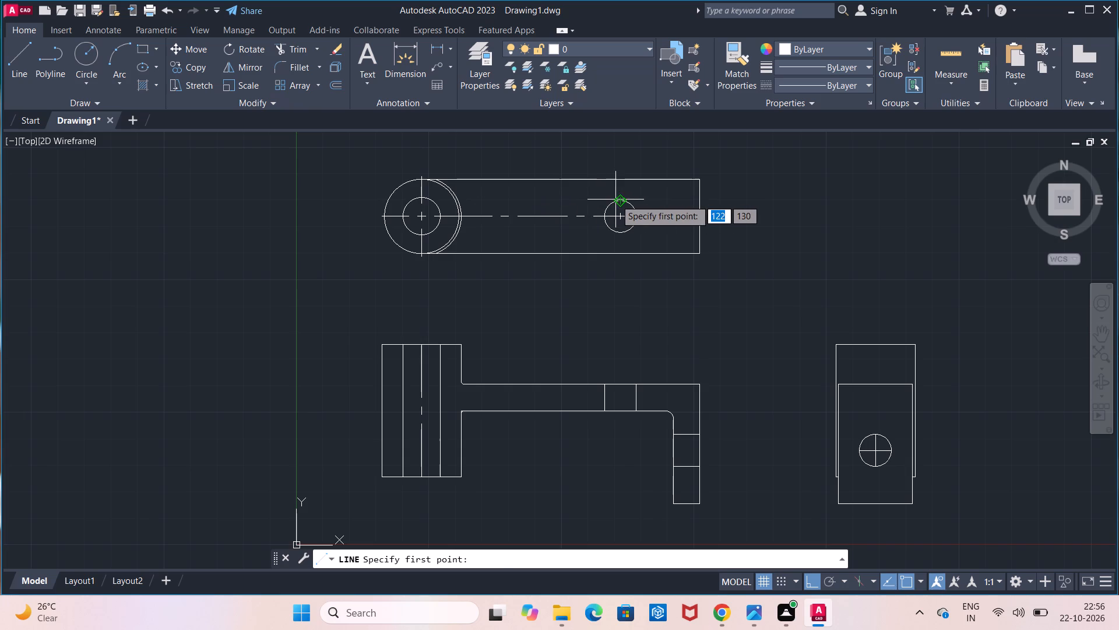
{"action": "left_click", "coordinate": [615, 199]}
{"action": "left_click", "coordinate": [620, 233]}
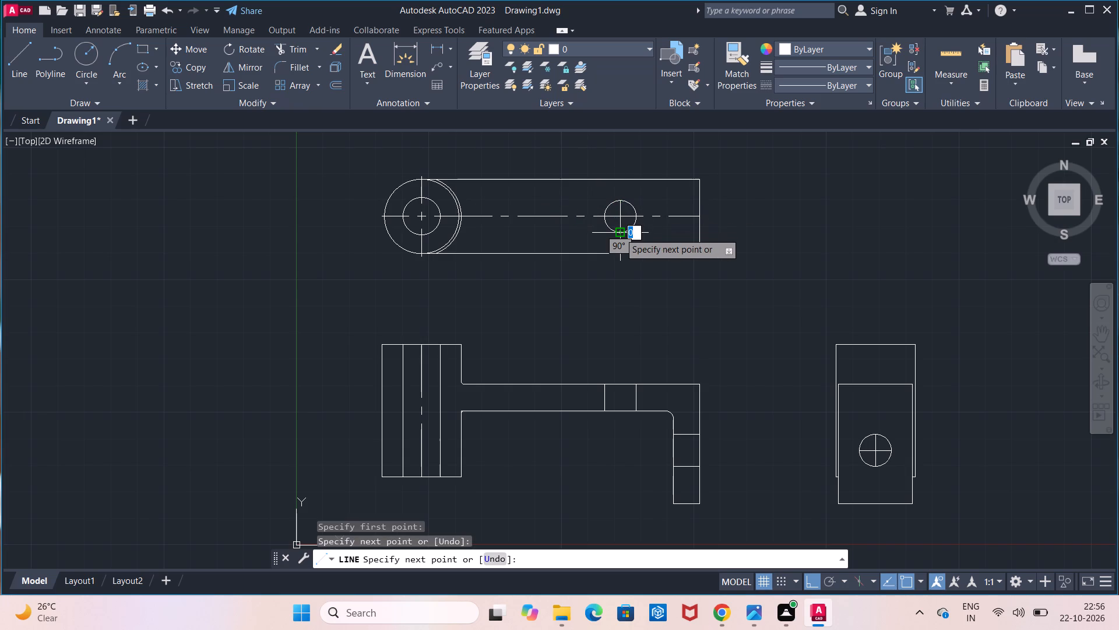
{"action": "key", "text": "Escape"}
{"action": "scroll", "coordinate": [580, 243], "scroll_direction": "down", "scroll_amount": 1}
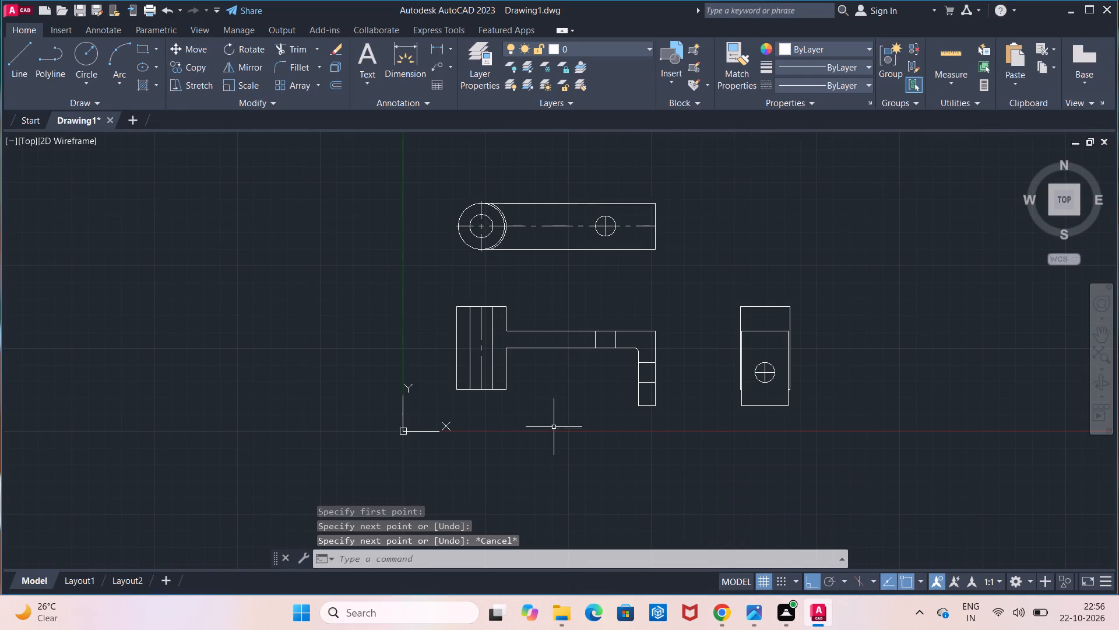
Join the linework of the front, top and side views, selecting everything in all three views together.
{"action": "left_click", "coordinate": [425, 152]}
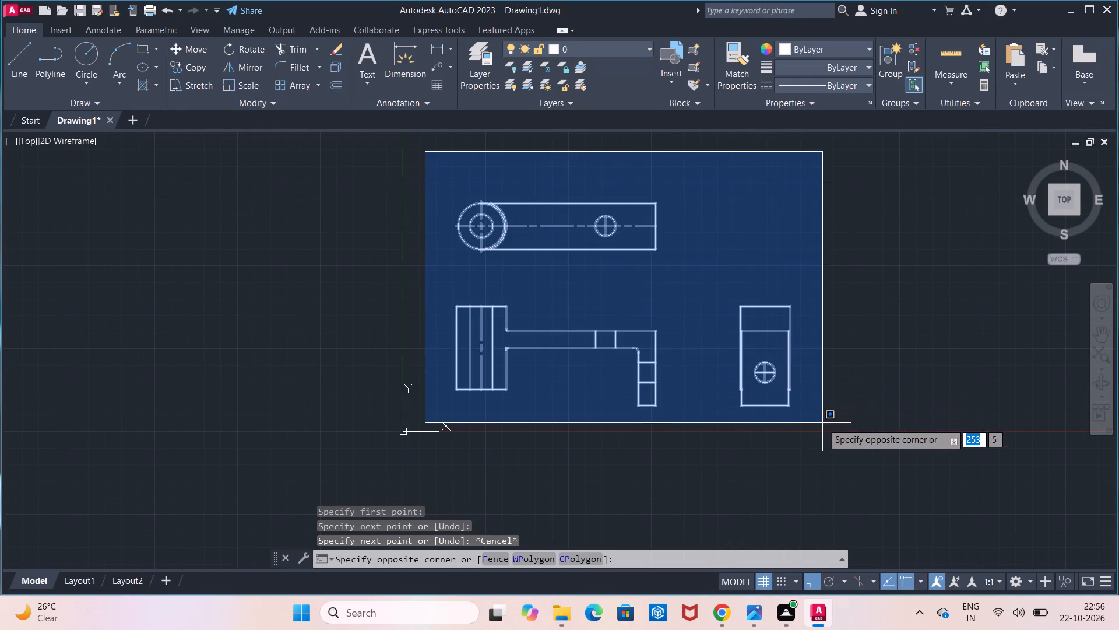
{"action": "left_click", "coordinate": [822, 423]}
{"action": "type", "text": "joi"}
{"action": "left_click", "coordinate": [875, 461]}
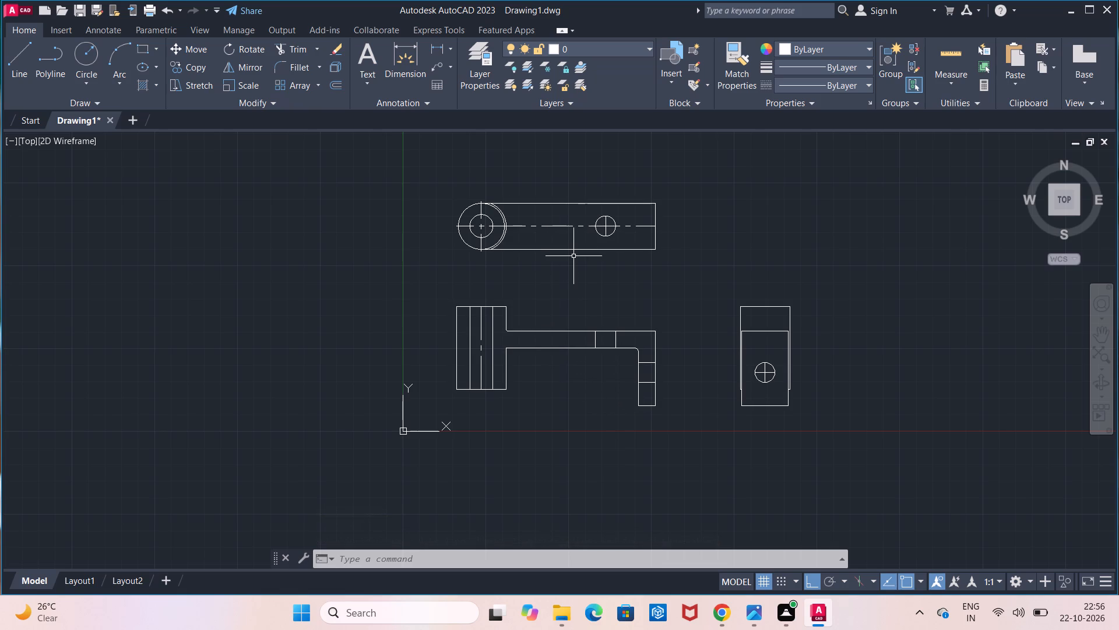
Add a radius dimension to the inner elbow fillet of the front view's arm, placed below the horizontal arm.
{"action": "left_click", "coordinate": [451, 55]}
{"action": "left_click", "coordinate": [483, 198]}
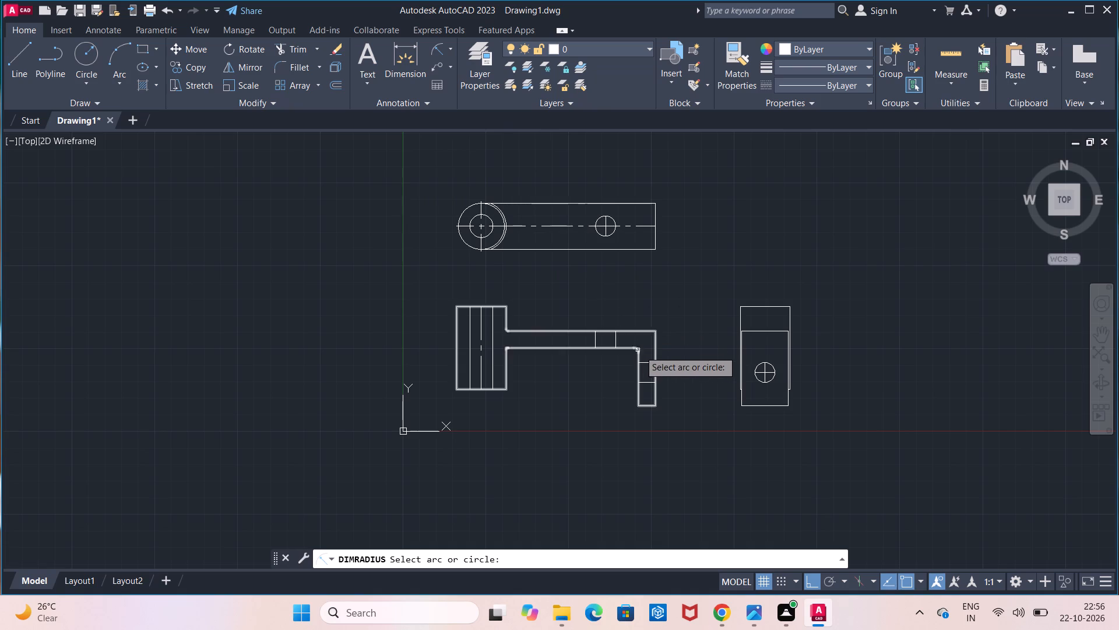
{"action": "left_click", "coordinate": [636, 352]}
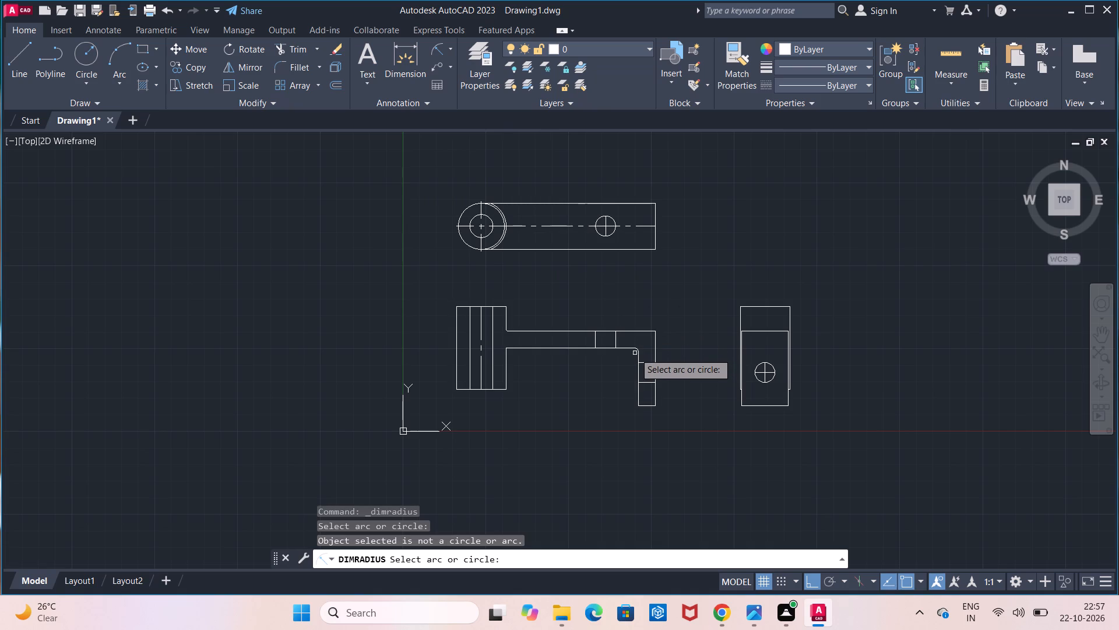
{"action": "left_click", "coordinate": [637, 349]}
{"action": "left_click", "coordinate": [631, 360]}
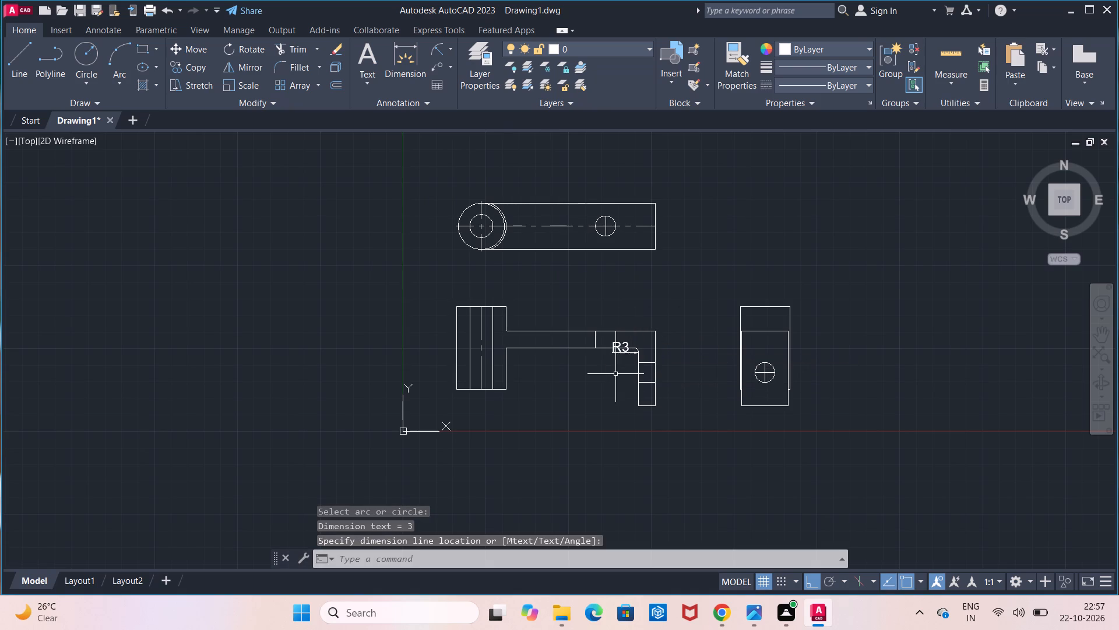
Hatch the front view's solid hub walls and arm sections with the ANSI31 pattern, leaving the holes unhatched.
{"action": "scroll", "coordinate": [615, 374], "scroll_direction": "up", "scroll_amount": 1}
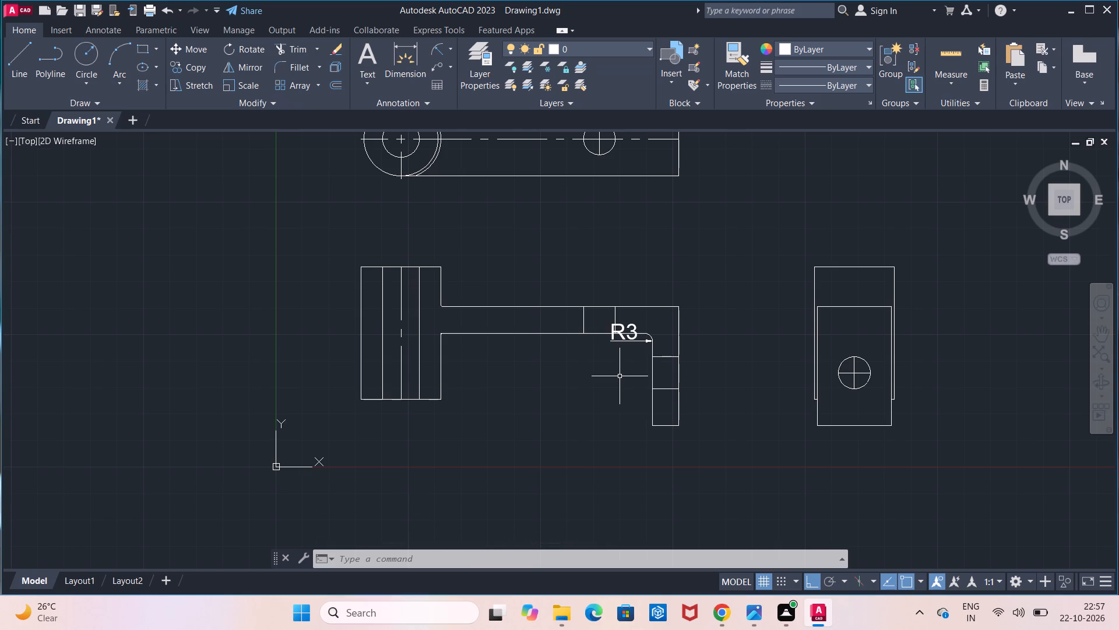
{"action": "left_click", "coordinate": [140, 88]}
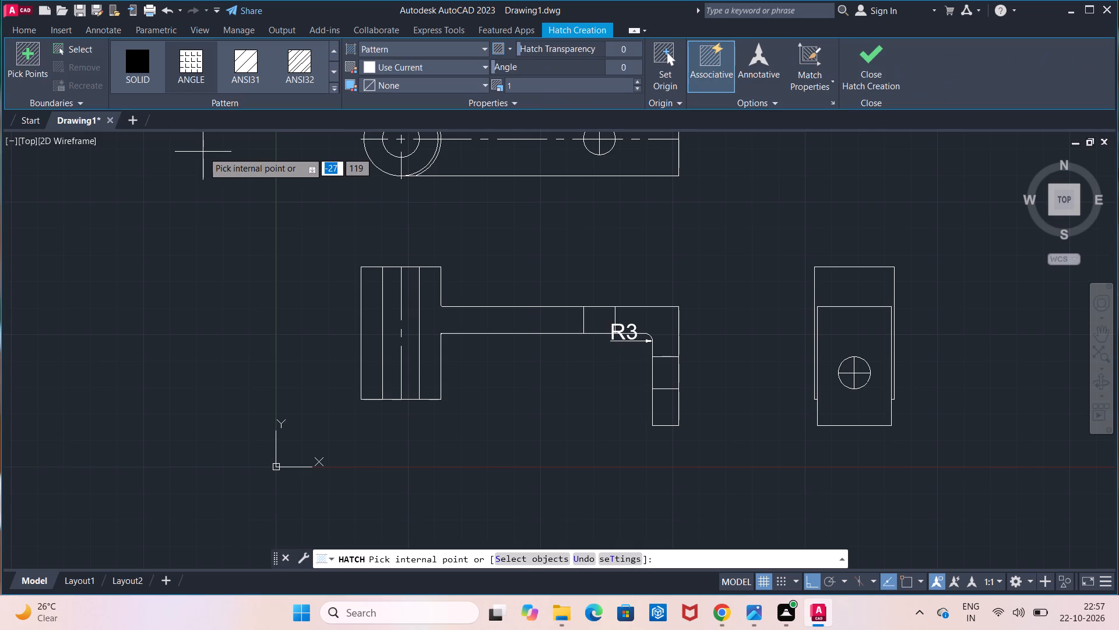
{"action": "left_click", "coordinate": [247, 72]}
{"action": "left_click", "coordinate": [375, 331]}
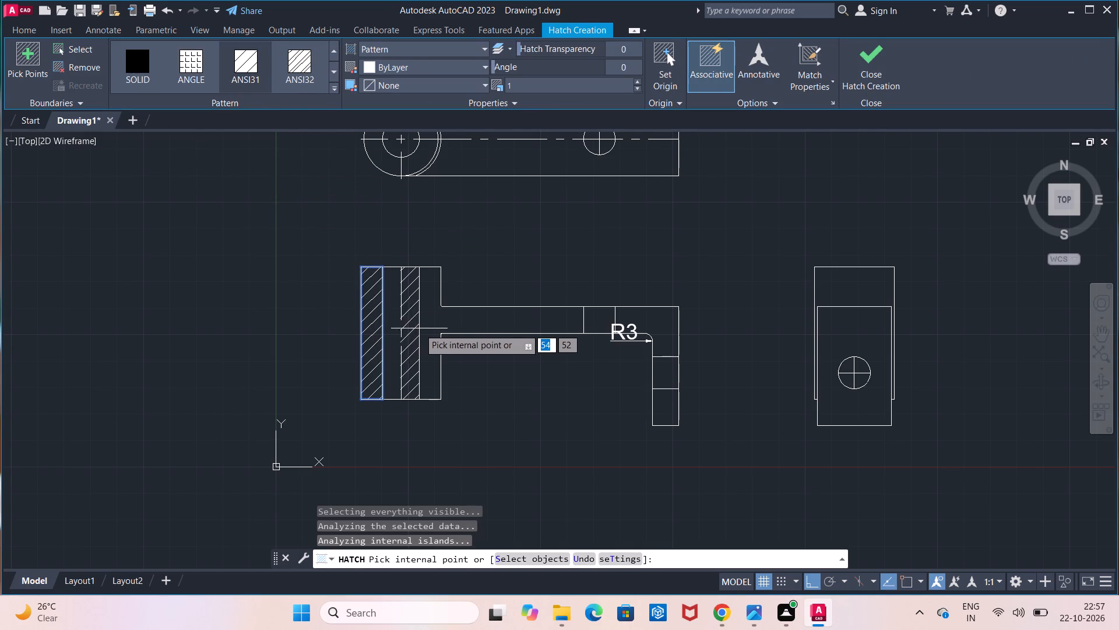
{"action": "left_click", "coordinate": [423, 327]}
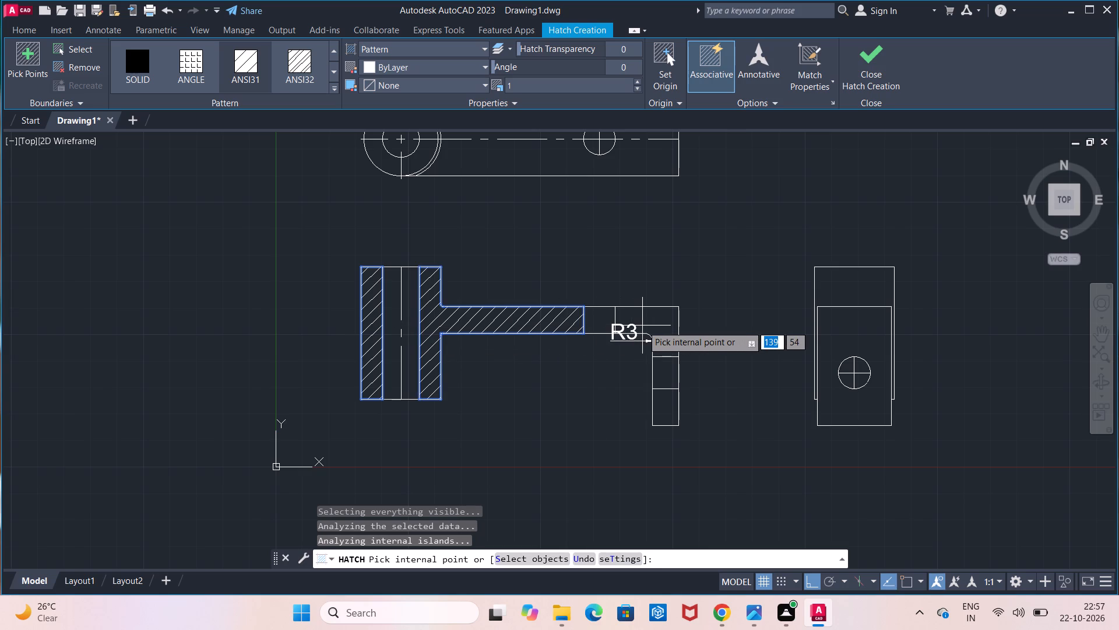
{"action": "left_click", "coordinate": [648, 324]}
{"action": "left_click", "coordinate": [666, 402]}
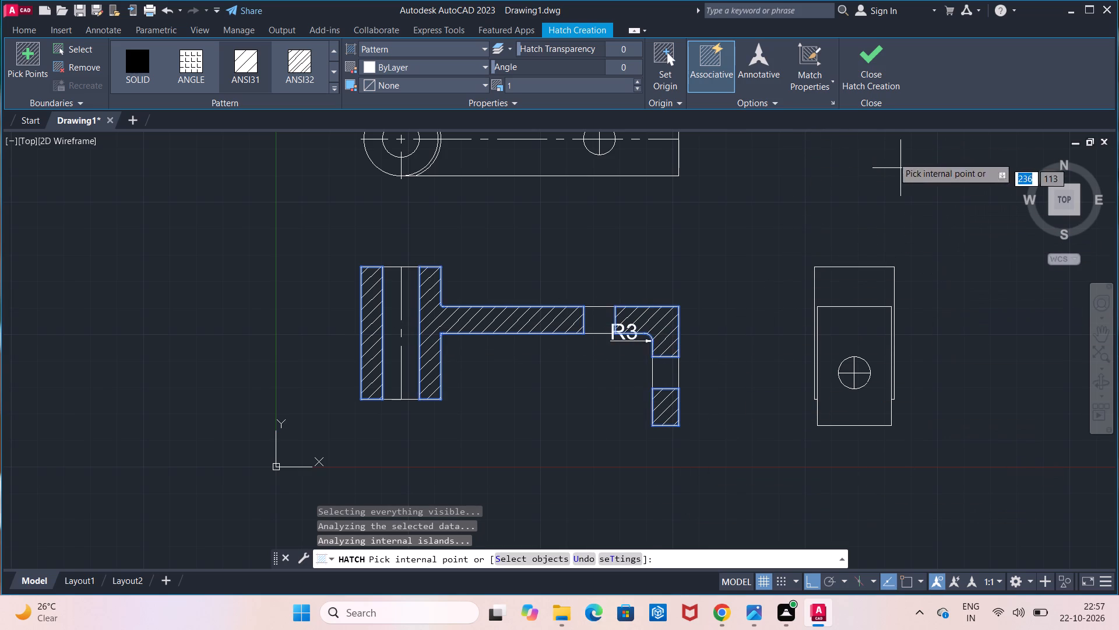
{"action": "left_click", "coordinate": [875, 86]}
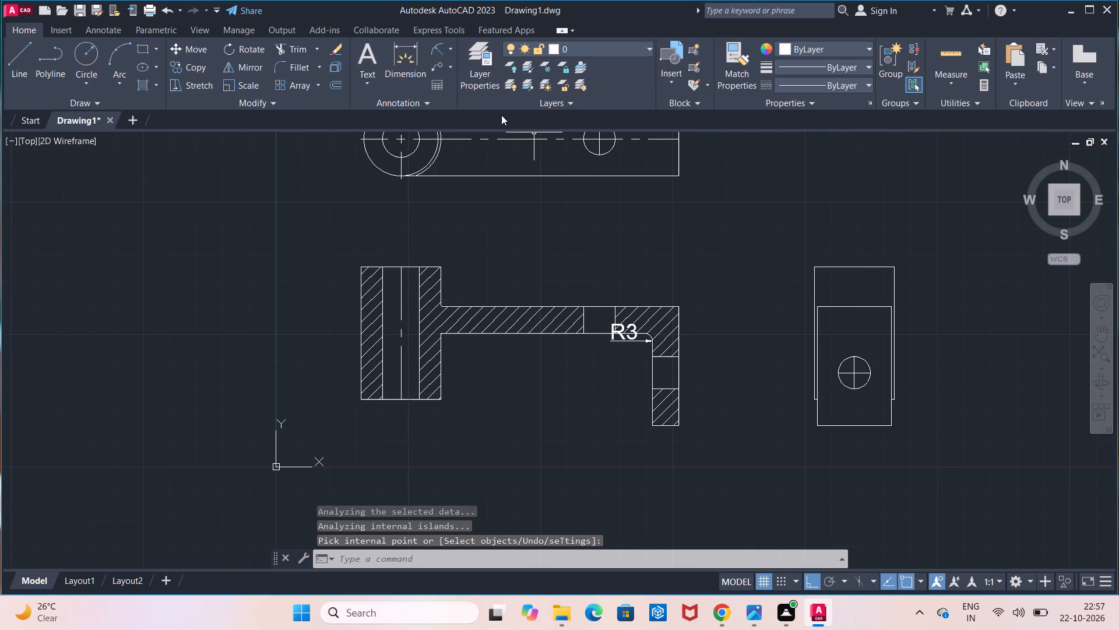
Add a radius dimension to the fillet where the arm's upper edge meets the hub in the front view.
{"action": "left_click", "coordinate": [443, 50]}
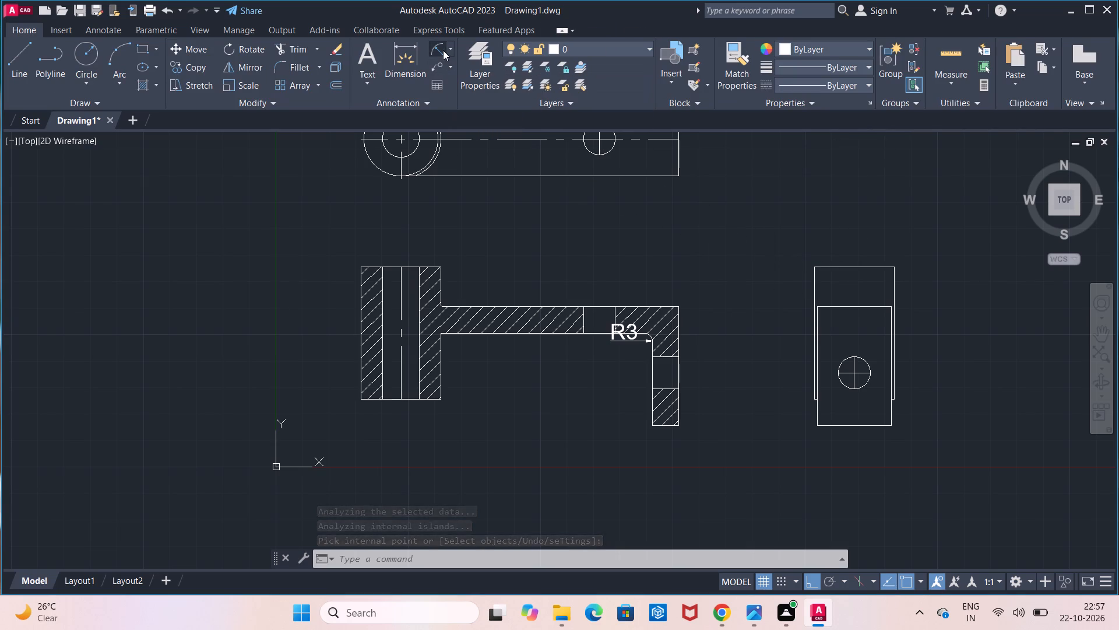
{"action": "left_click", "coordinate": [441, 305]}
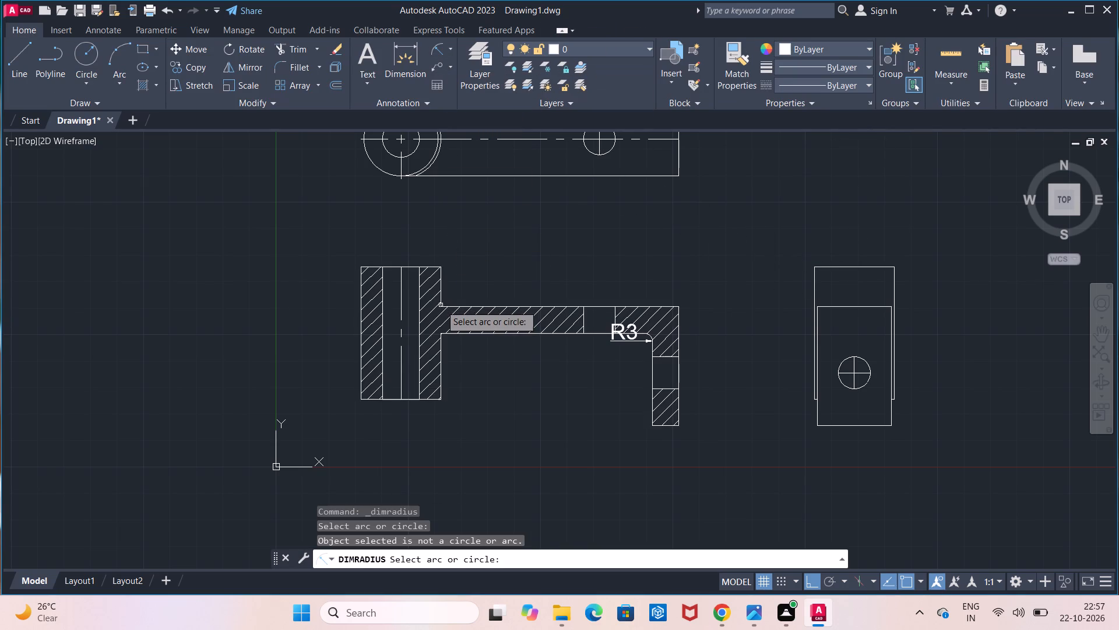
{"action": "left_click", "coordinate": [442, 306]}
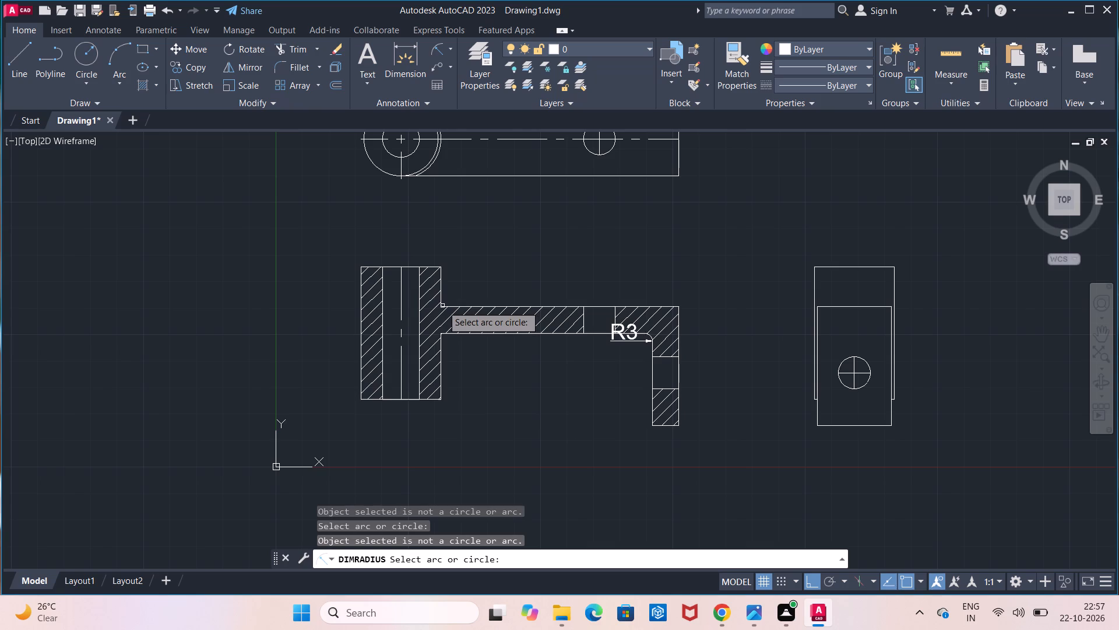
{"action": "left_click", "coordinate": [444, 306]}
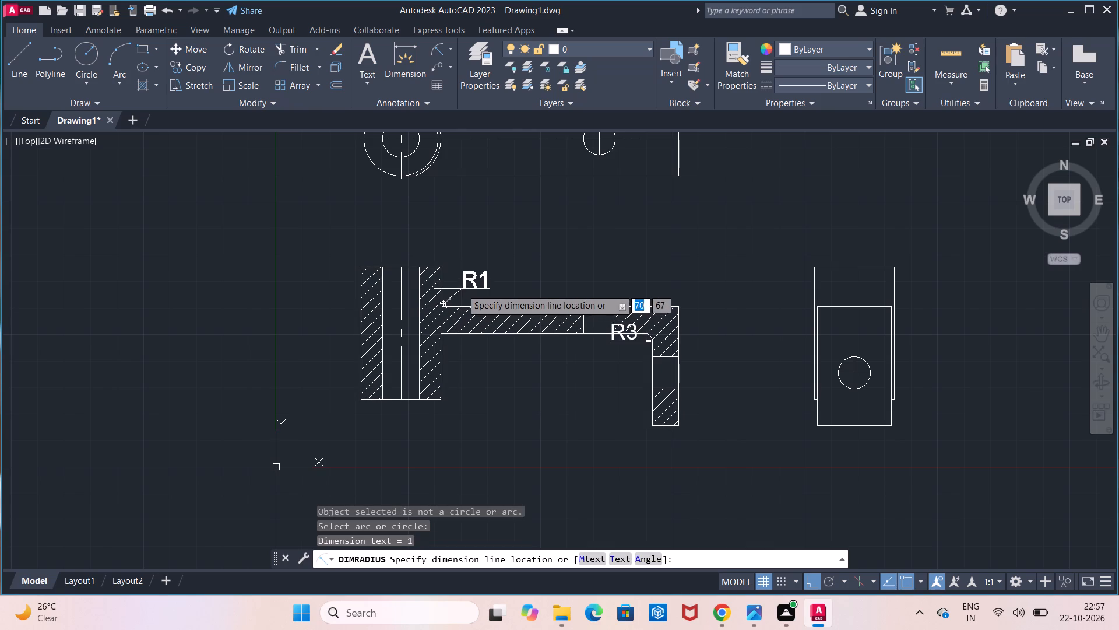
{"action": "left_click", "coordinate": [462, 289]}
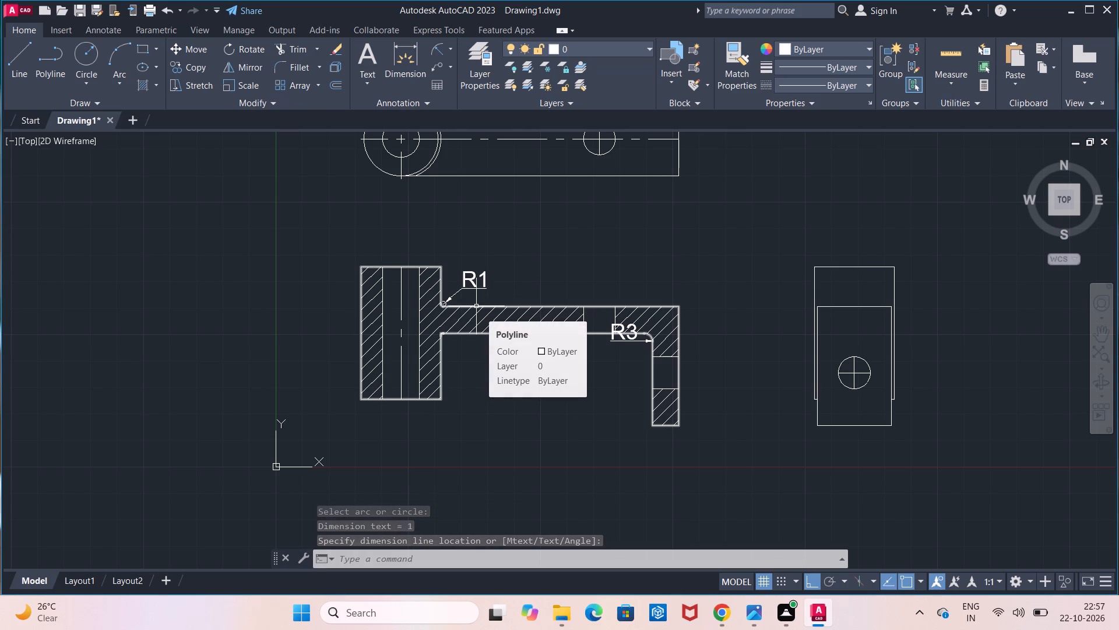
Add a horizontal linear dimension below the front view from the hub's centre line to the lower leg's outer face.
{"action": "middle_click_drag", "start_coordinate": [365, 252], "coordinate": [371, 219]}
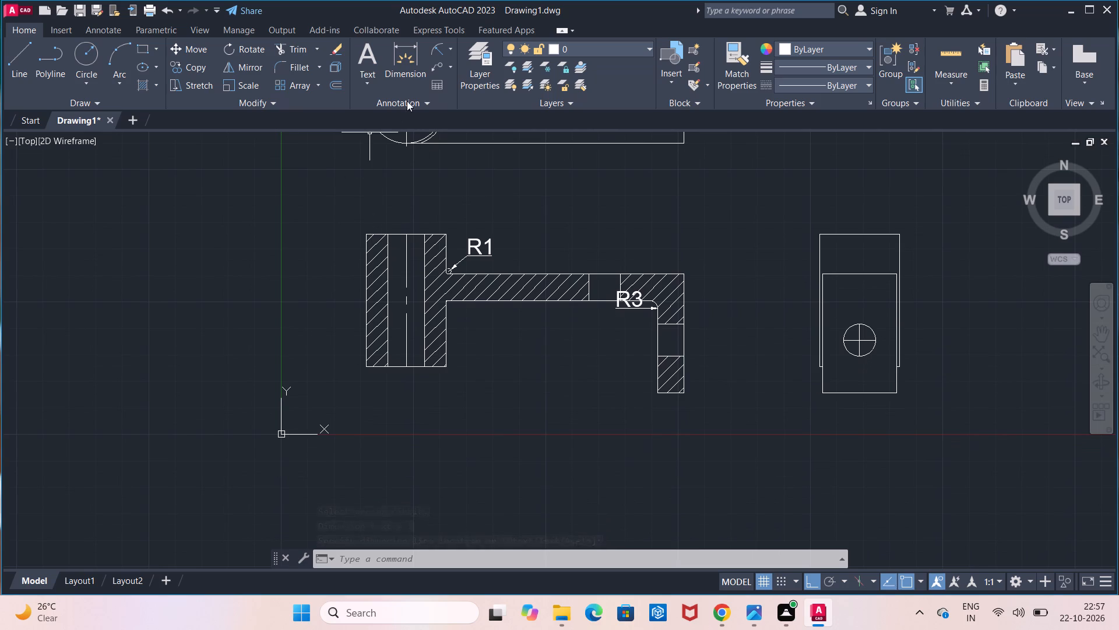
{"action": "left_click", "coordinate": [448, 44]}
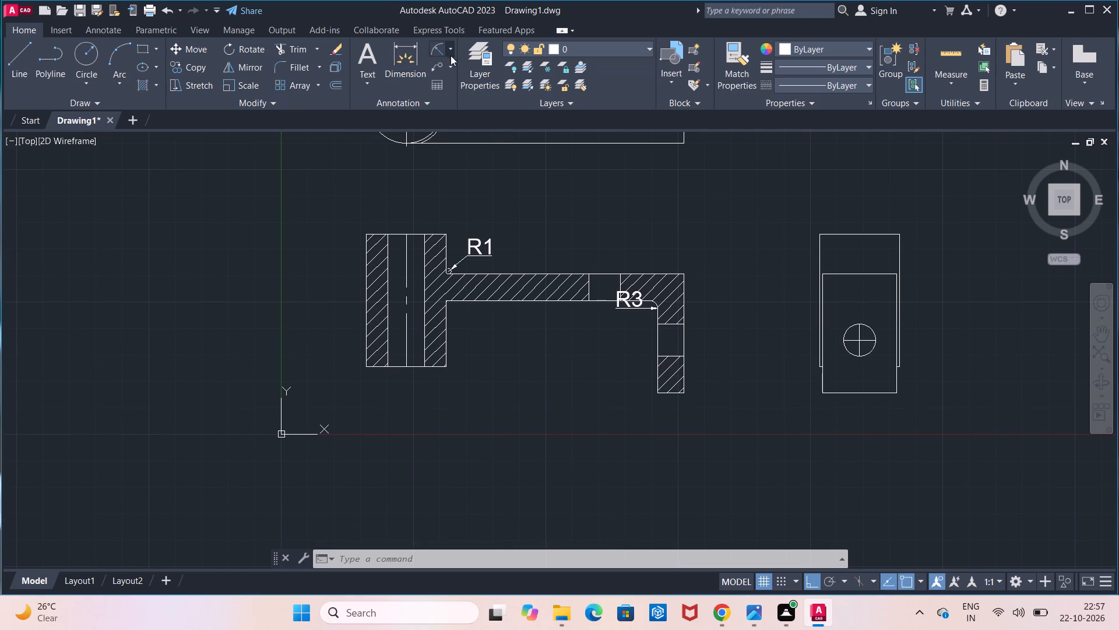
{"action": "left_click", "coordinate": [453, 62]}
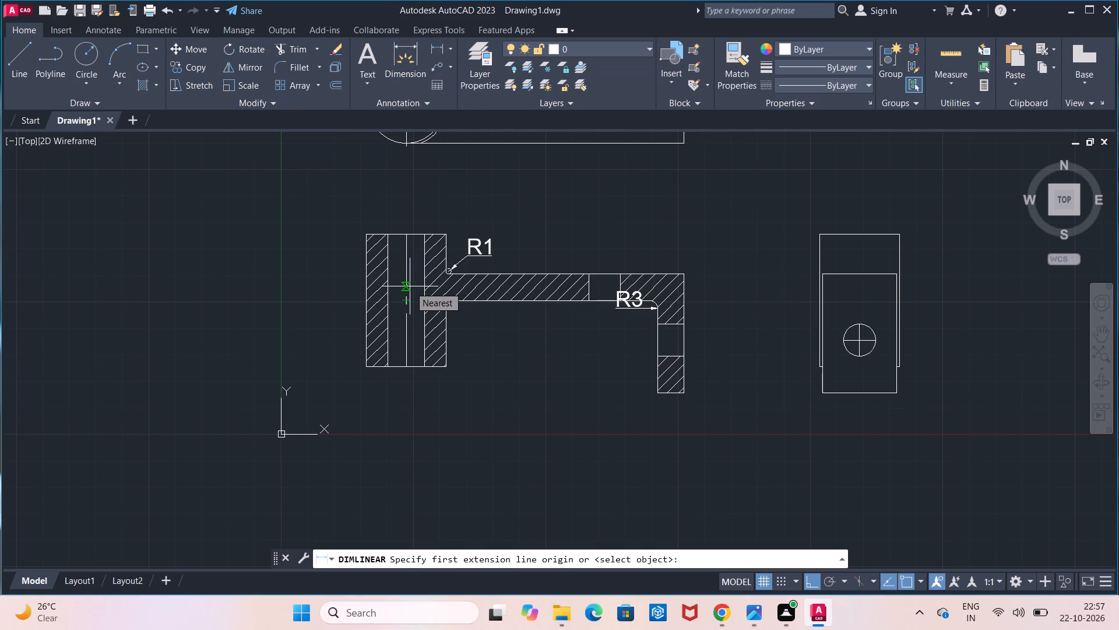
{"action": "left_click", "coordinate": [405, 366]}
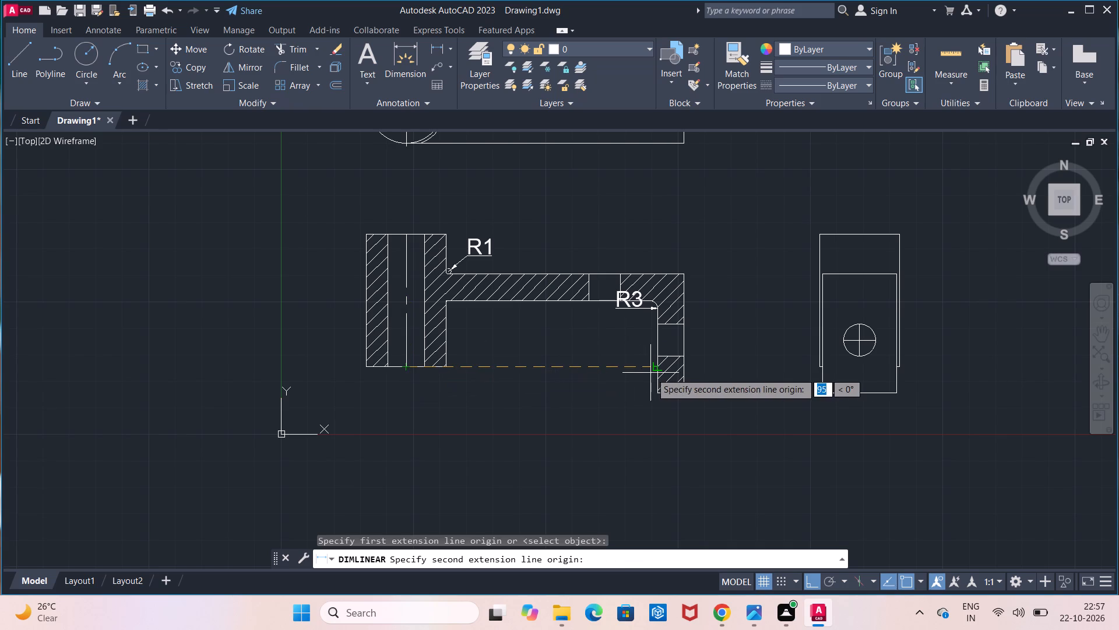
{"action": "left_click", "coordinate": [684, 369]}
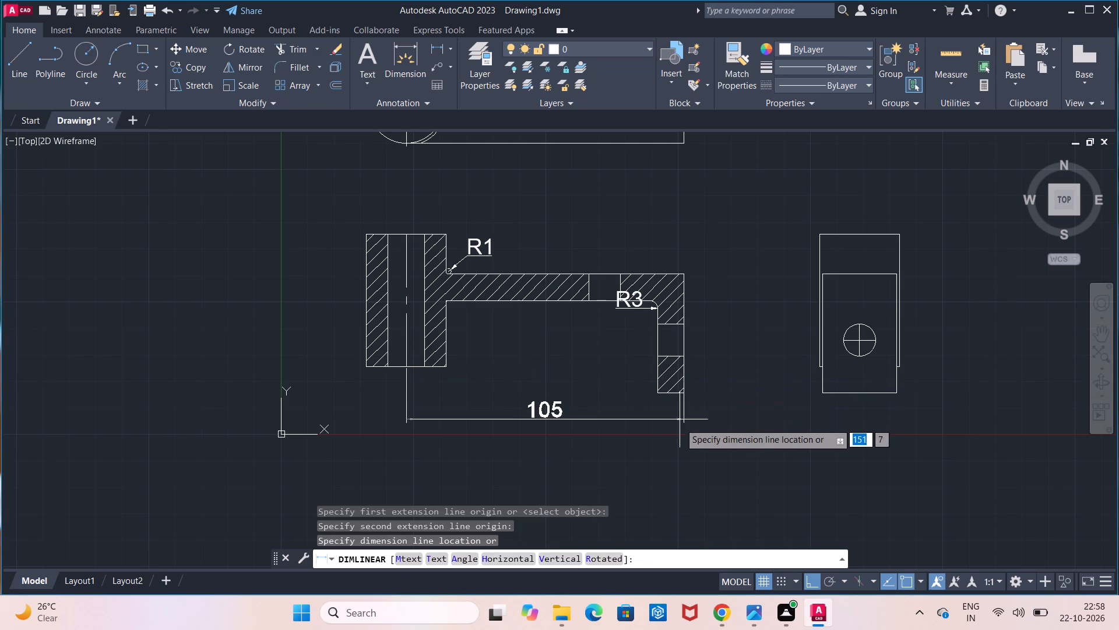
{"action": "left_click", "coordinate": [679, 449]}
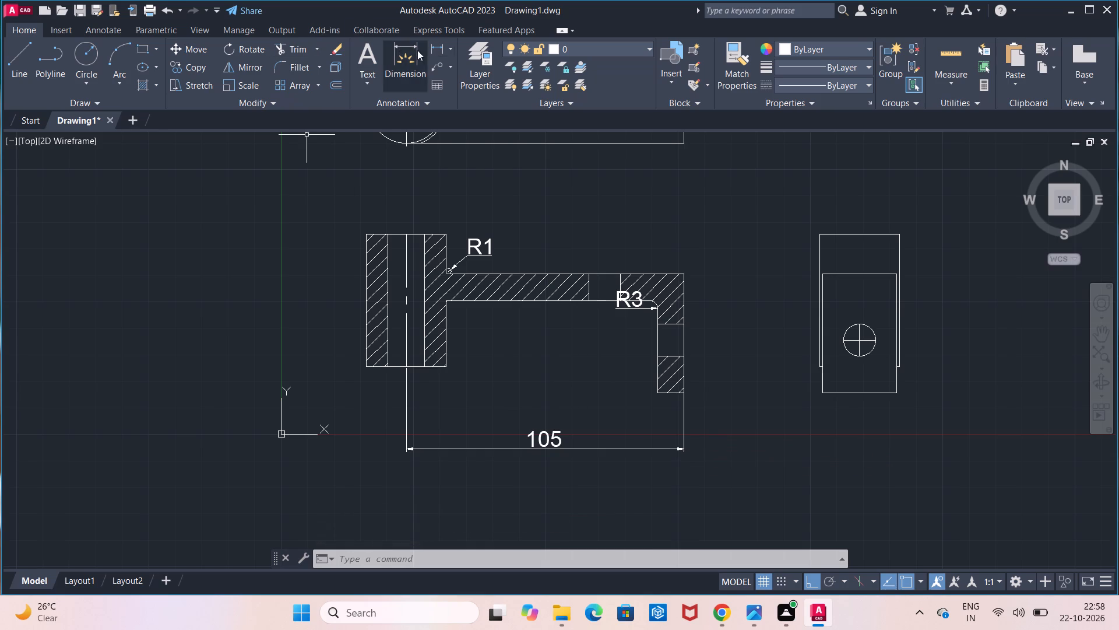
Add a vertical linear dimension beside the hub between its bottom edge and the bottom of the arm's lower leg.
{"action": "left_click", "coordinate": [434, 47]}
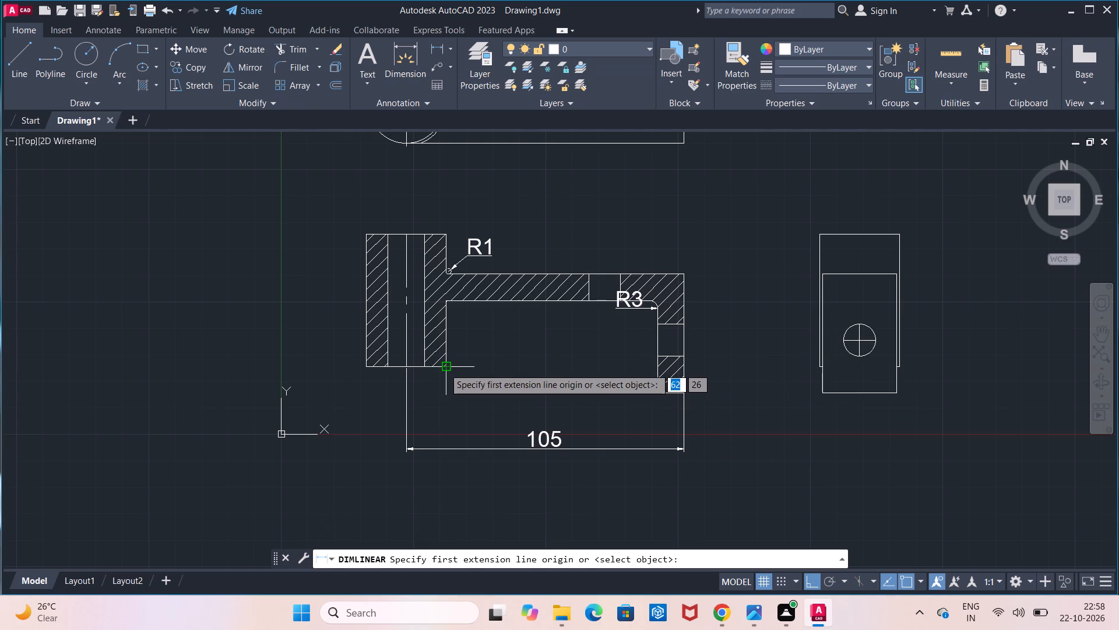
{"action": "left_click", "coordinate": [444, 368]}
{"action": "left_click", "coordinate": [659, 394]}
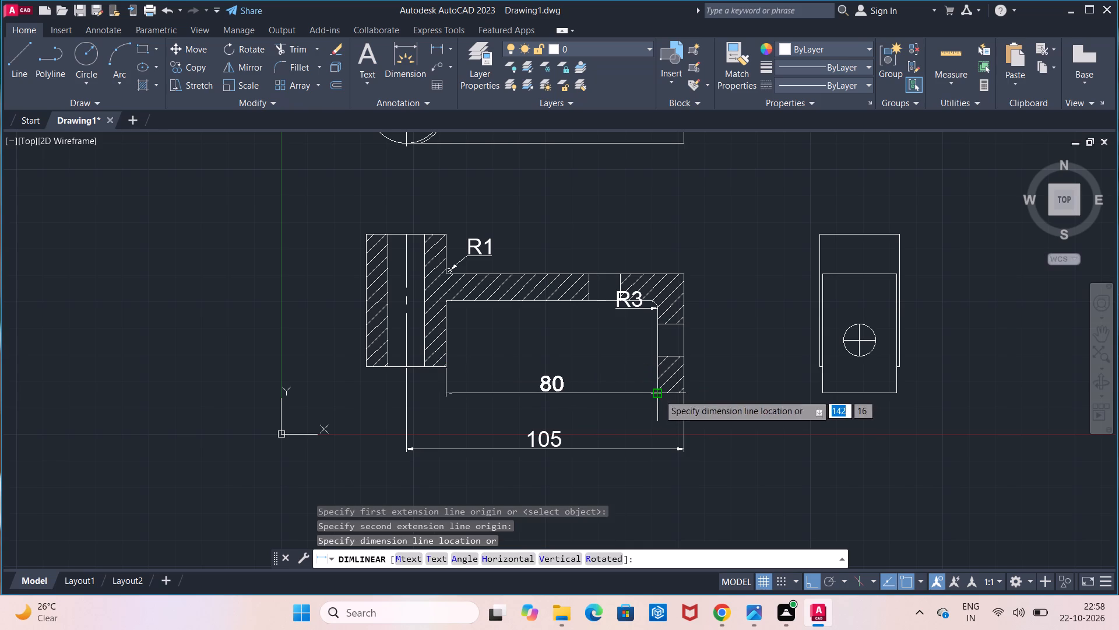
{"action": "left_click", "coordinate": [330, 377]}
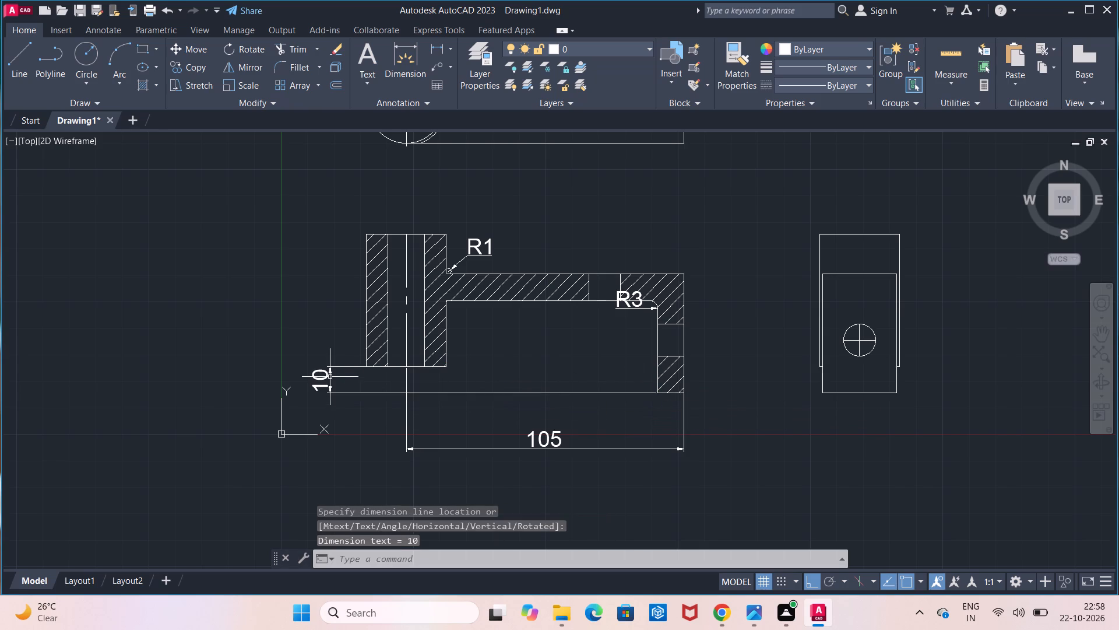
Add a vertical linear dimension for the hub's full height, placed beside its outer side in the front view.
{"action": "left_click", "coordinate": [430, 43]}
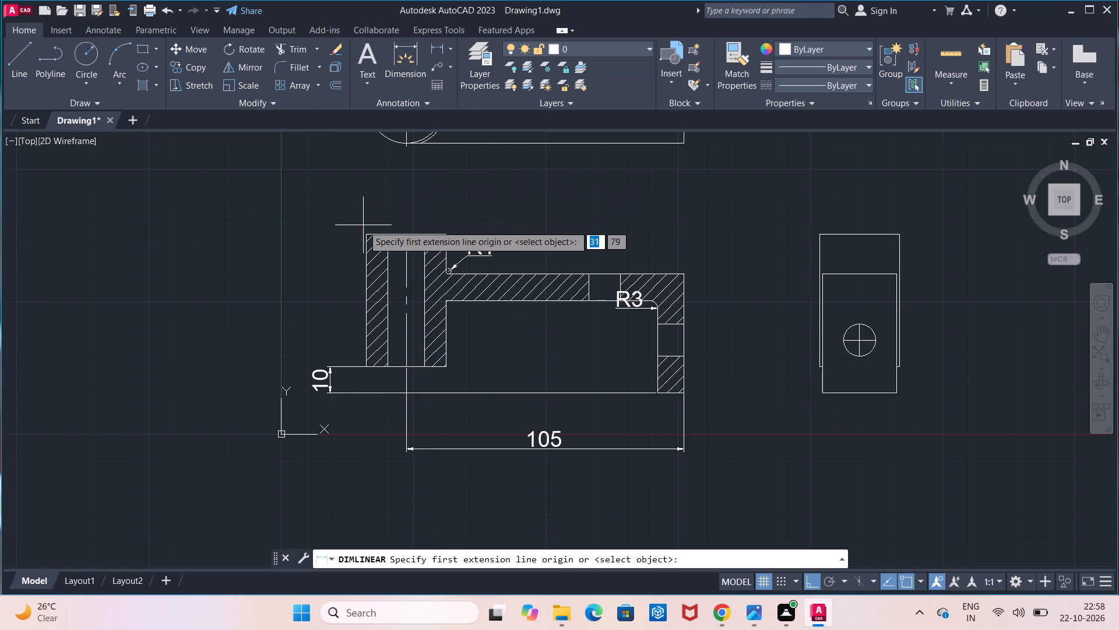
{"action": "left_click", "coordinate": [364, 229]}
{"action": "left_click", "coordinate": [370, 363]}
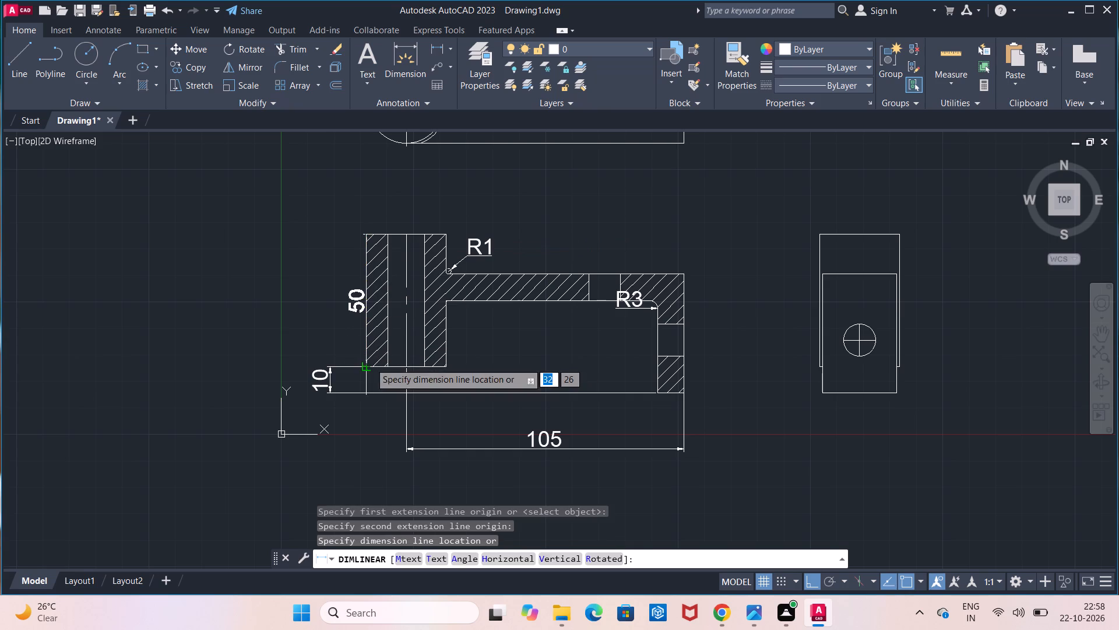
{"action": "left_click", "coordinate": [336, 361]}
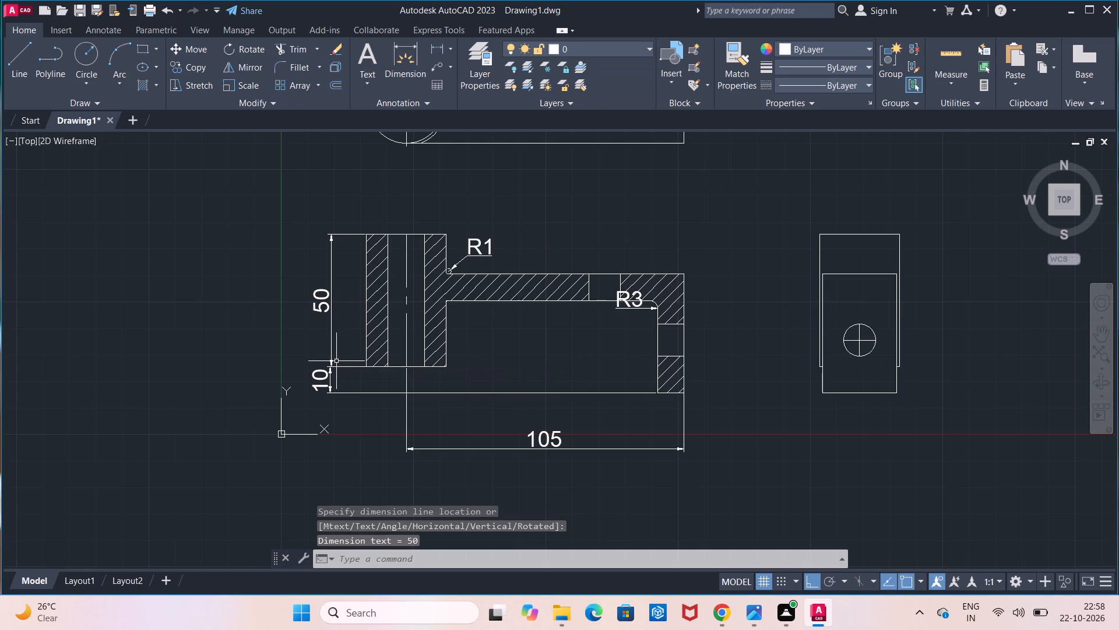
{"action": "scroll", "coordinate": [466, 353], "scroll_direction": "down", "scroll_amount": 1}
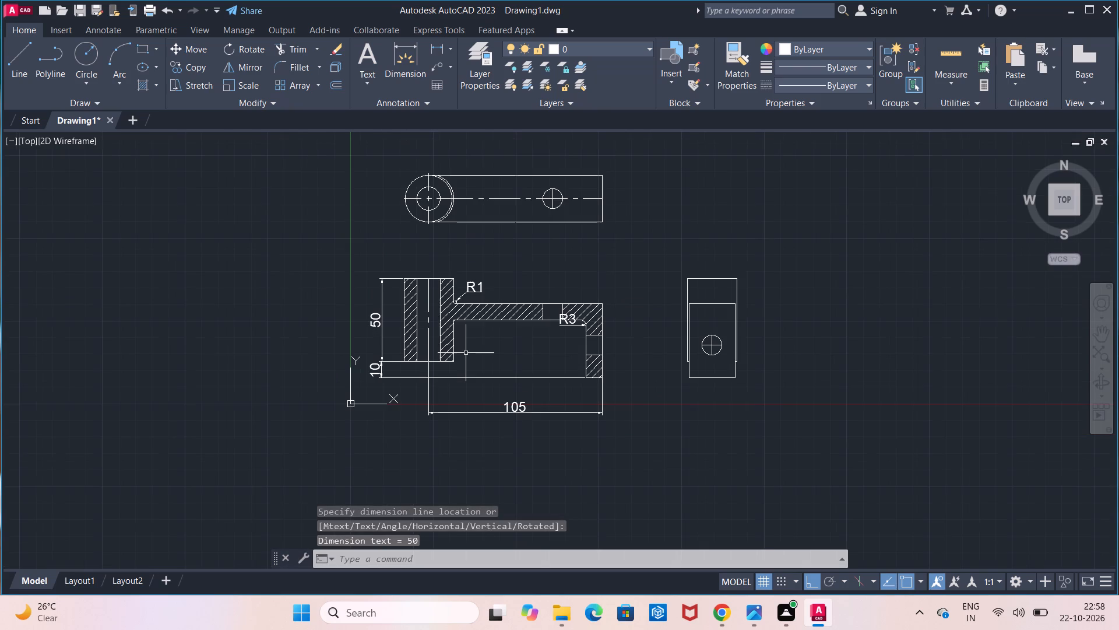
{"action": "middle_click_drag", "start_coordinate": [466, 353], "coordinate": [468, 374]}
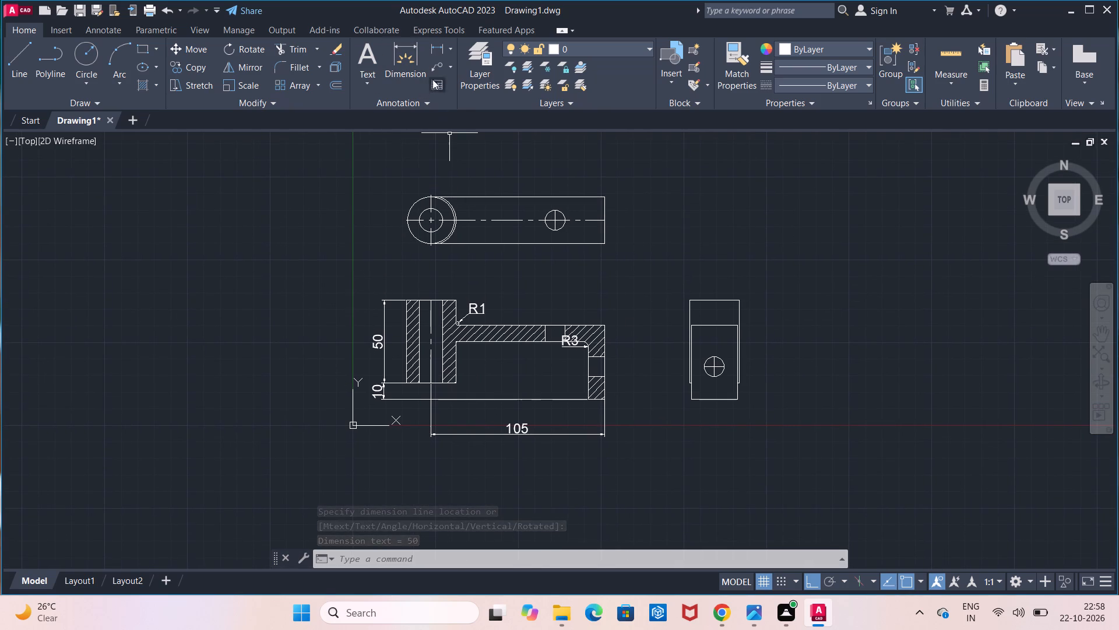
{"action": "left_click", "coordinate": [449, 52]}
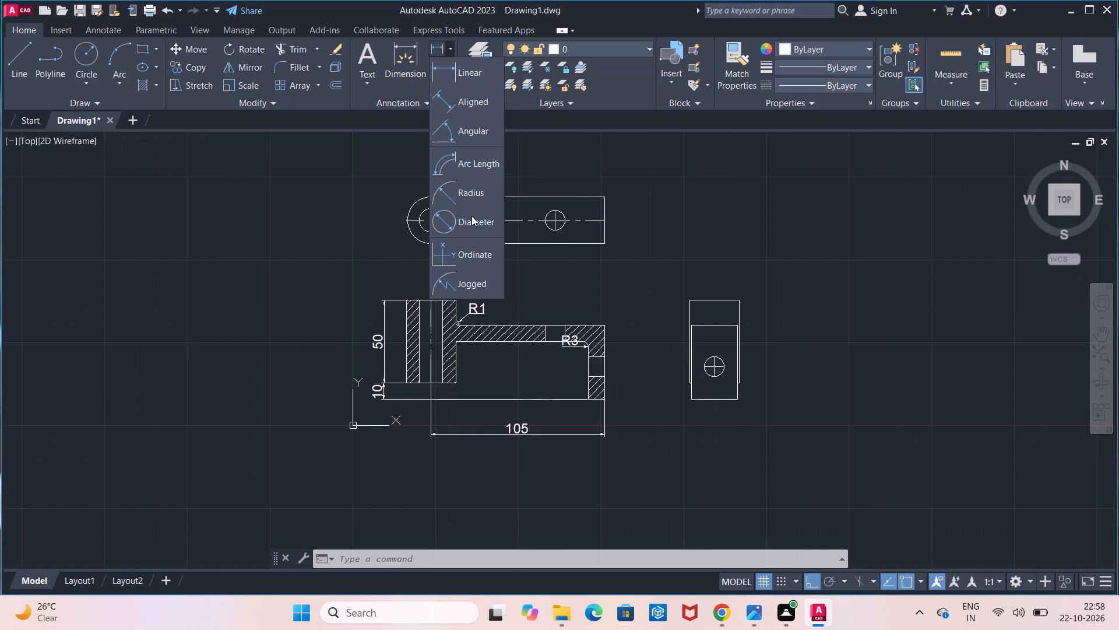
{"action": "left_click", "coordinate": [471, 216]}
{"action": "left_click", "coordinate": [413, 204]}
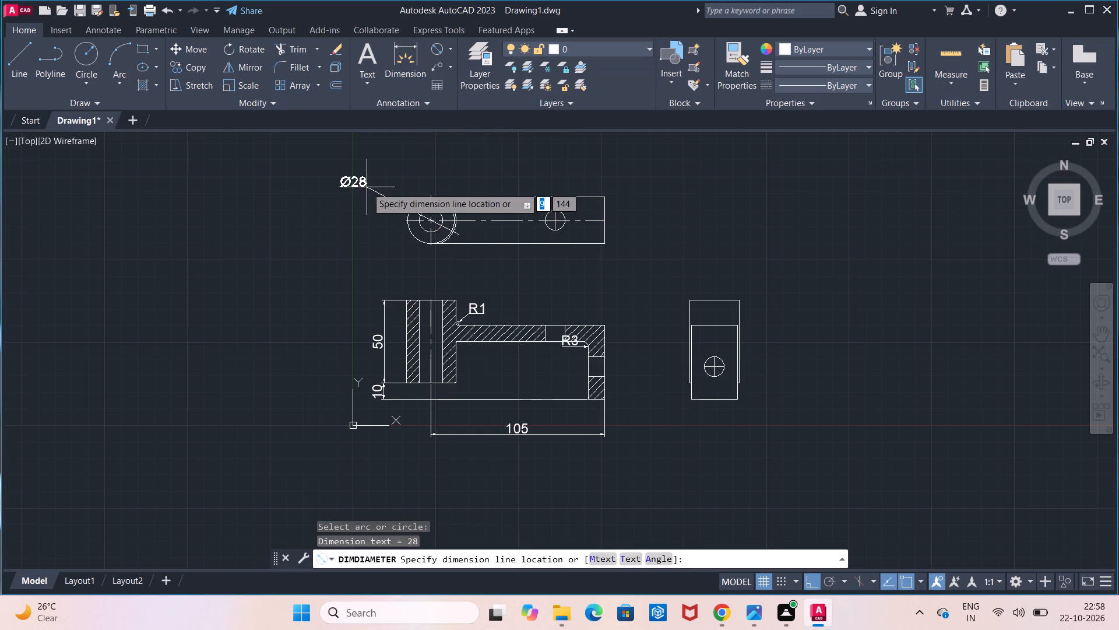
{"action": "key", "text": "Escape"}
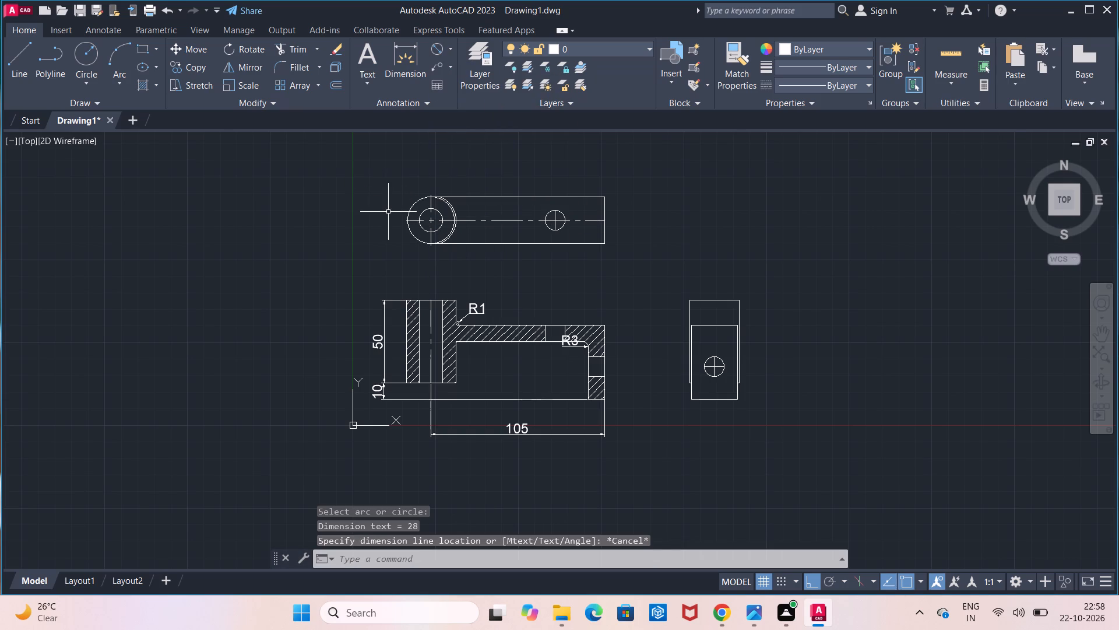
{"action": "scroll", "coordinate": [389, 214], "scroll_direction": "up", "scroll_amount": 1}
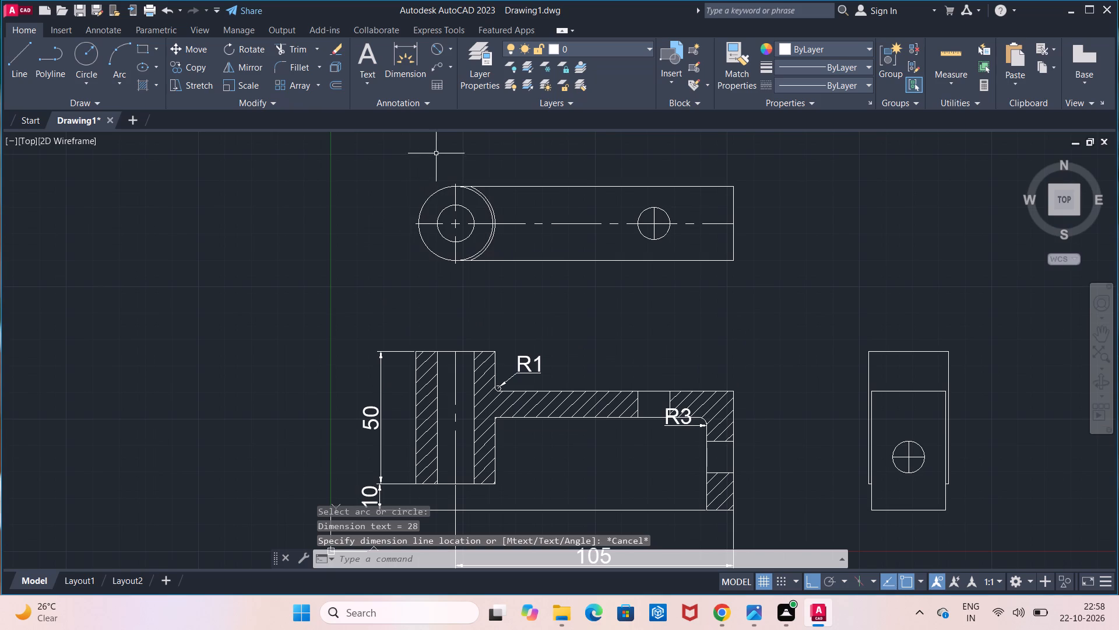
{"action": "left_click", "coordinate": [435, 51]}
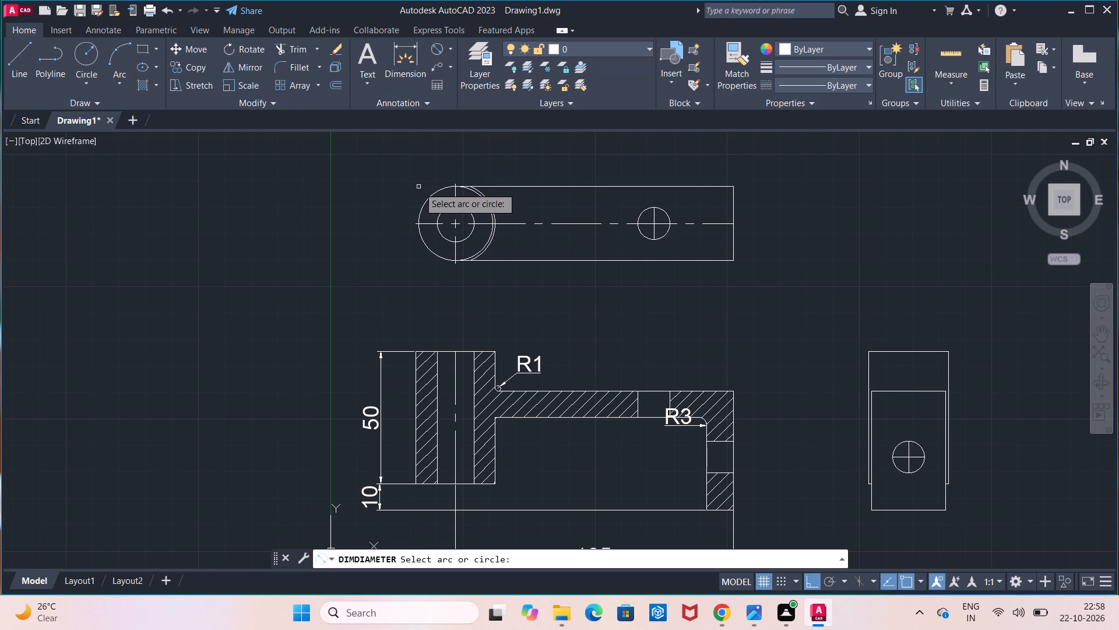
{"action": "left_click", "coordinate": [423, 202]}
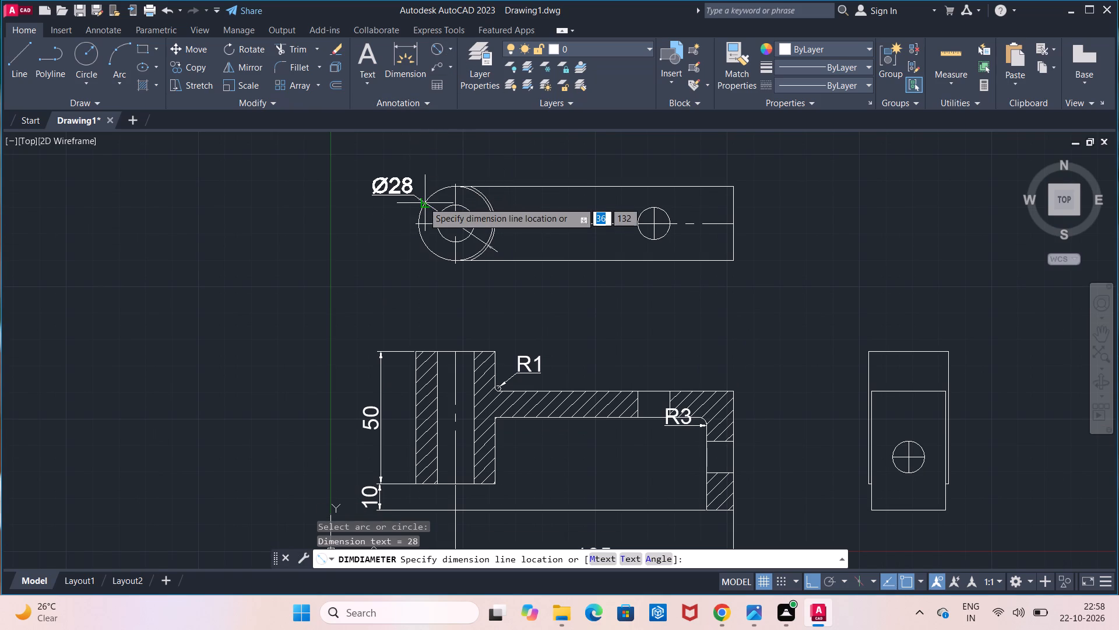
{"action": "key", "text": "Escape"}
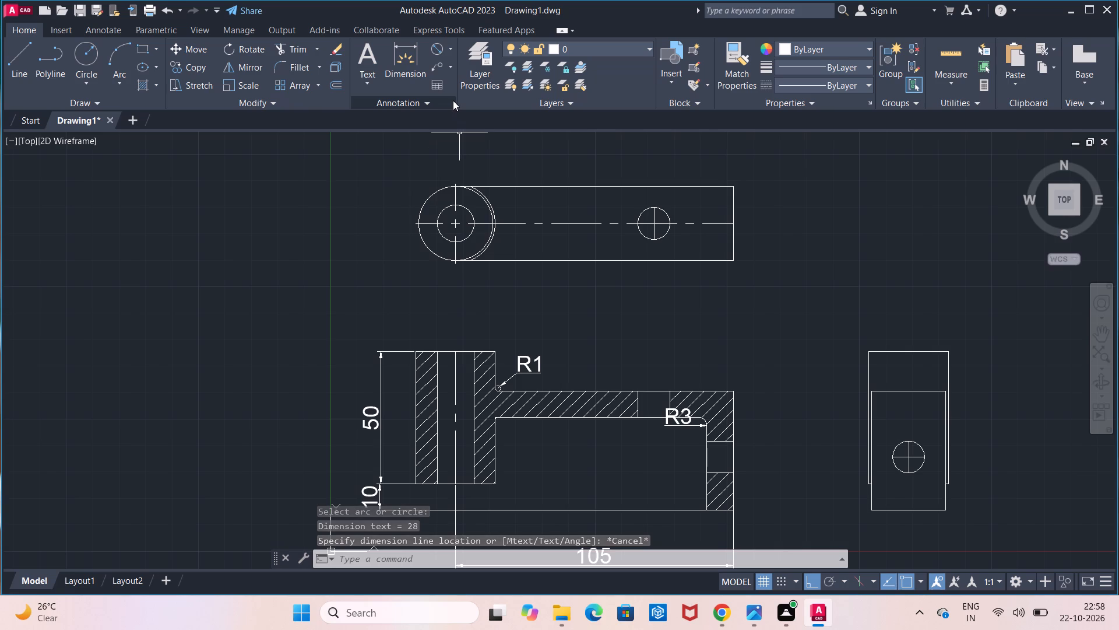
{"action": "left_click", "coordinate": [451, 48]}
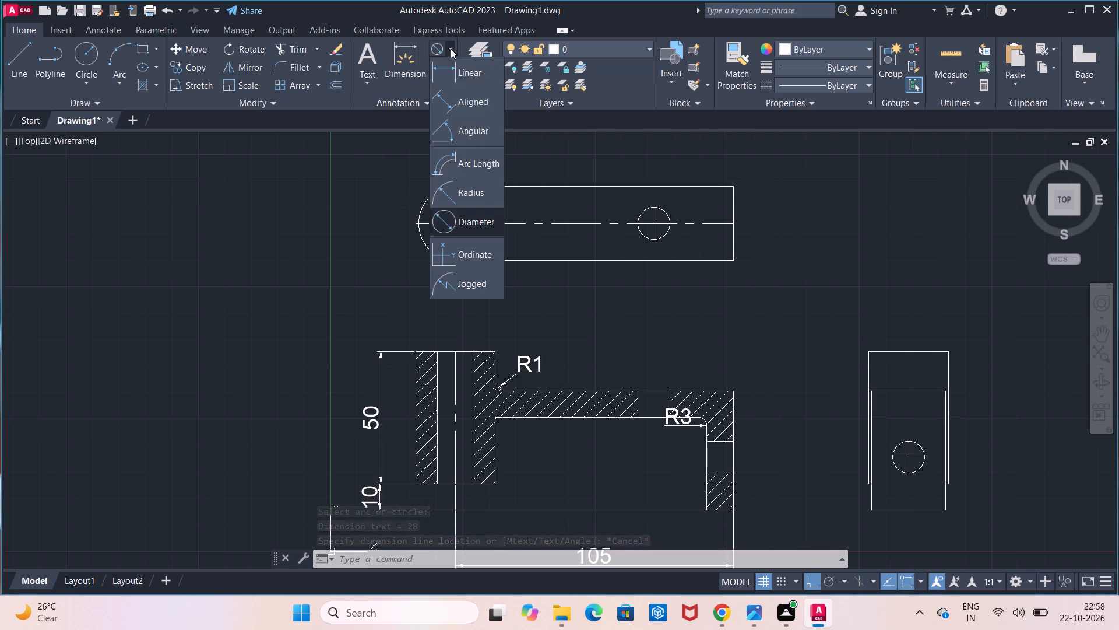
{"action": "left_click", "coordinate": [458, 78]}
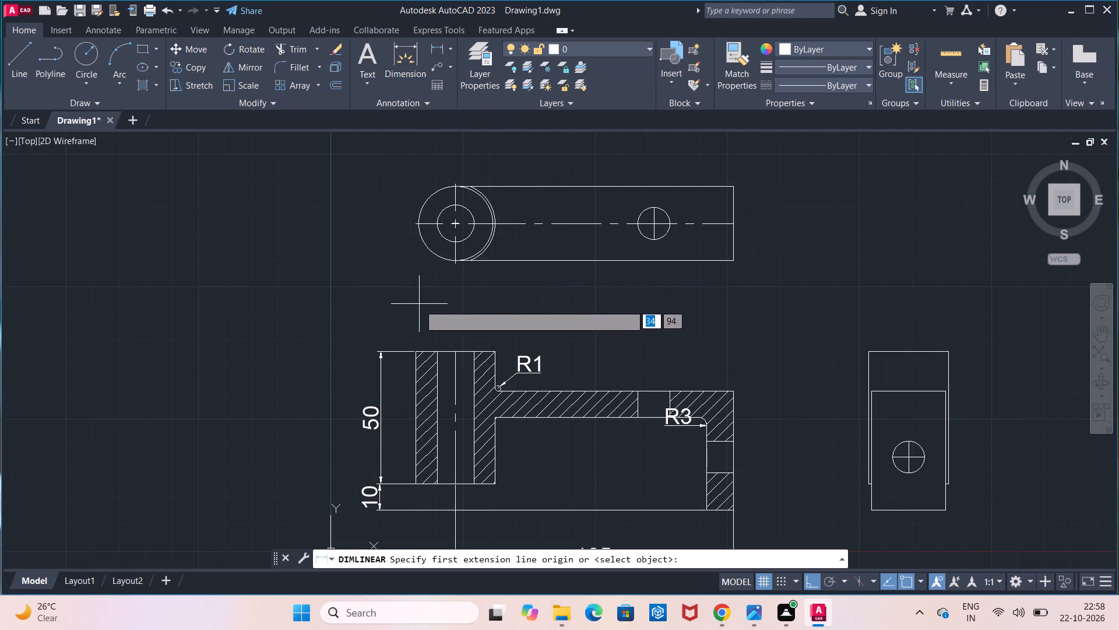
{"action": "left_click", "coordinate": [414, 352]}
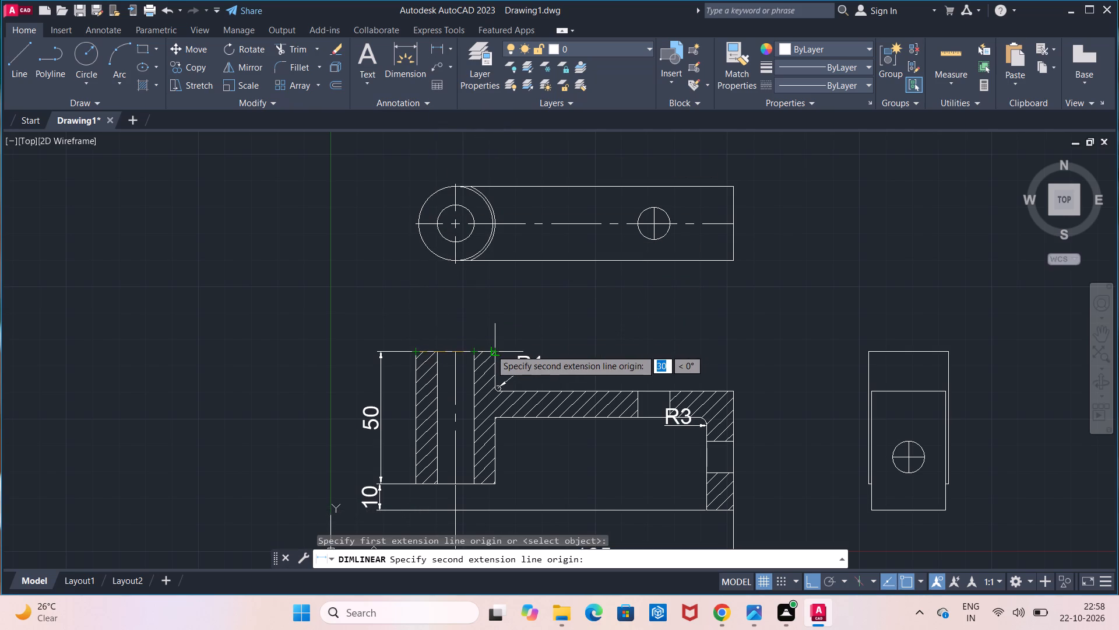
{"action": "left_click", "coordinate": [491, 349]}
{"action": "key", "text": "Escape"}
Add a vertical linear dimension for the arm's full height in the front view, placed just outside the lower leg's outer face.
{"action": "scroll", "coordinate": [494, 342], "scroll_direction": "up", "scroll_amount": 1}
{"action": "middle_click_drag", "start_coordinate": [460, 272], "coordinate": [455, 376]}
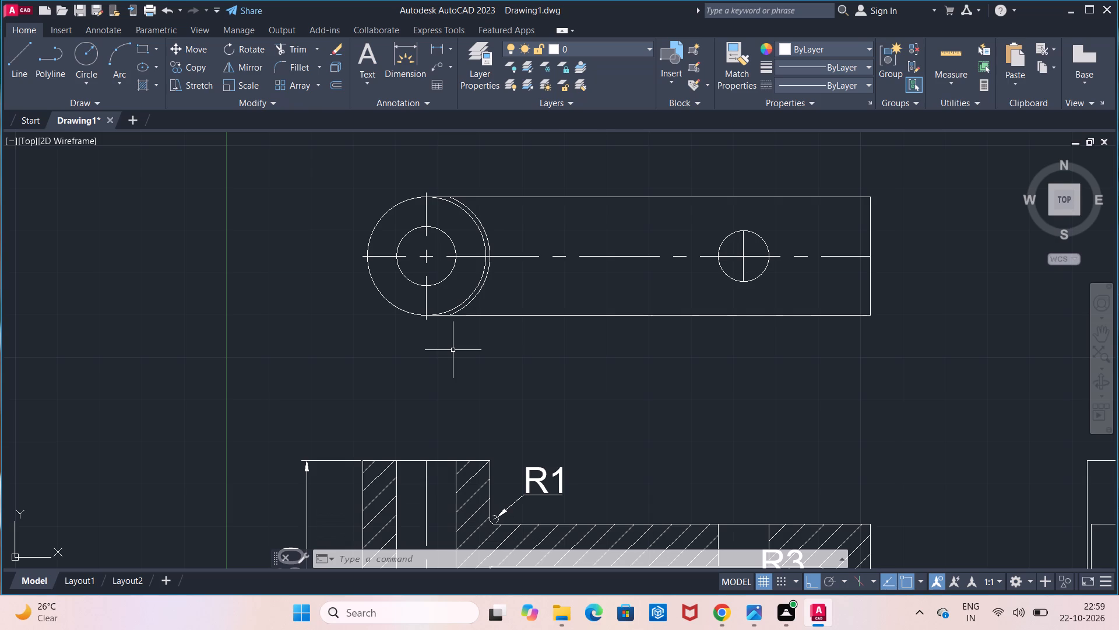
{"action": "scroll", "coordinate": [638, 485], "scroll_direction": "down", "scroll_amount": 2}
{"action": "middle_click_drag", "start_coordinate": [638, 474], "coordinate": [631, 395]}
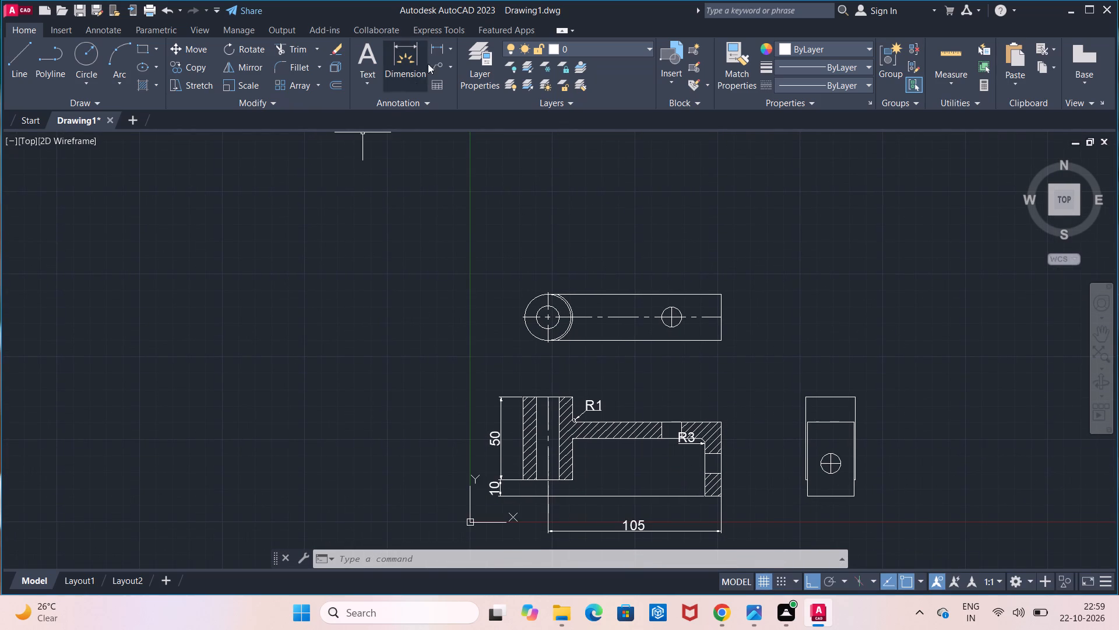
{"action": "left_click", "coordinate": [435, 51]}
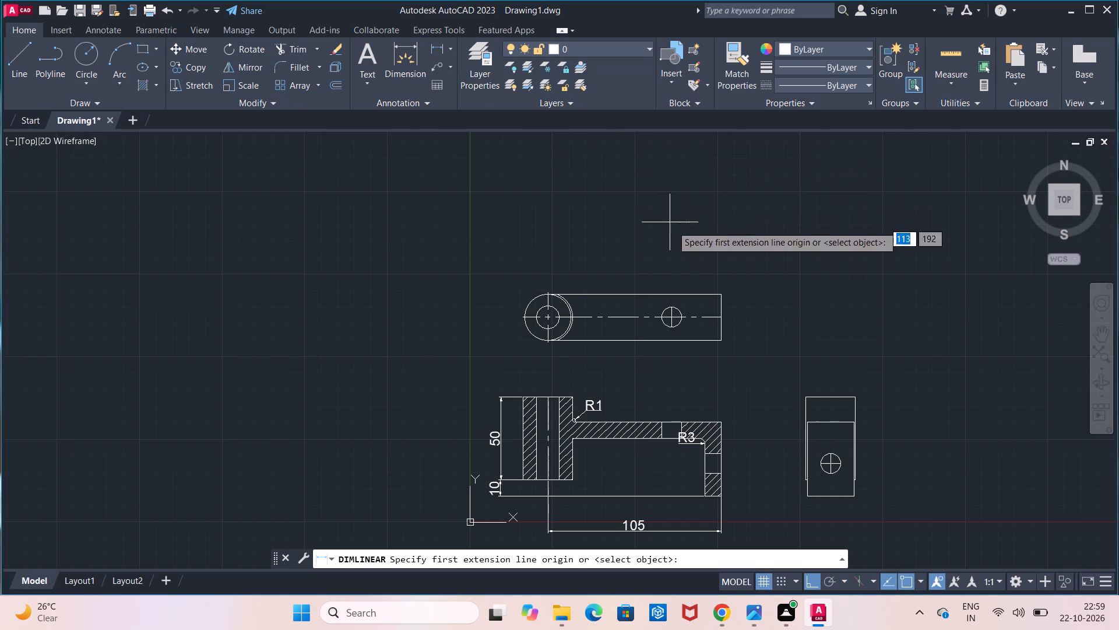
{"action": "left_click", "coordinate": [717, 422]}
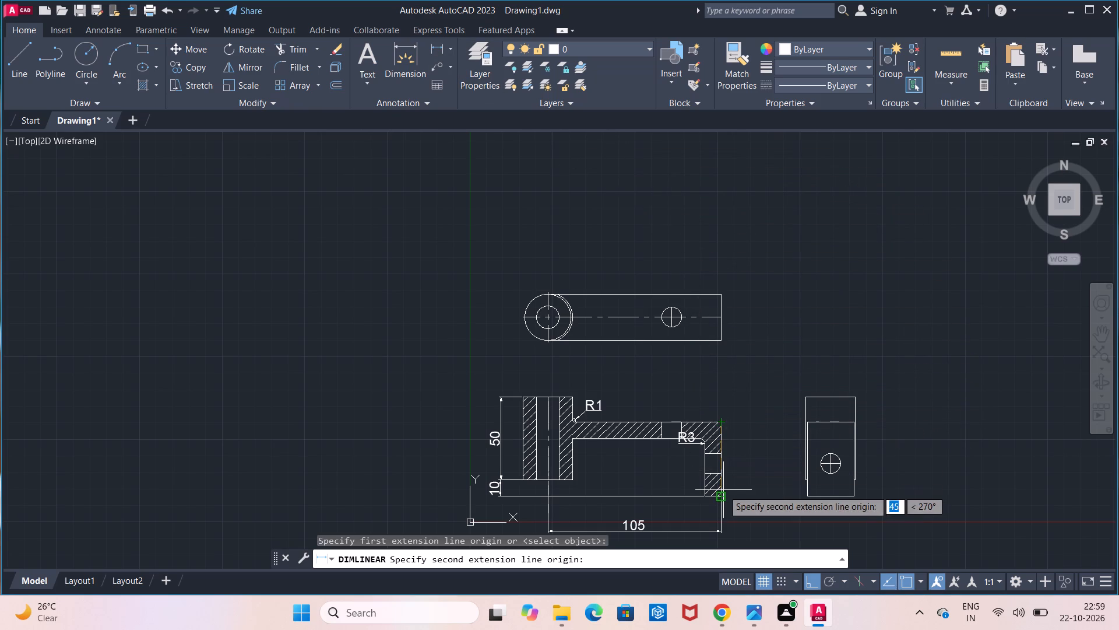
{"action": "left_click", "coordinate": [723, 490]}
{"action": "left_click", "coordinate": [741, 491]}
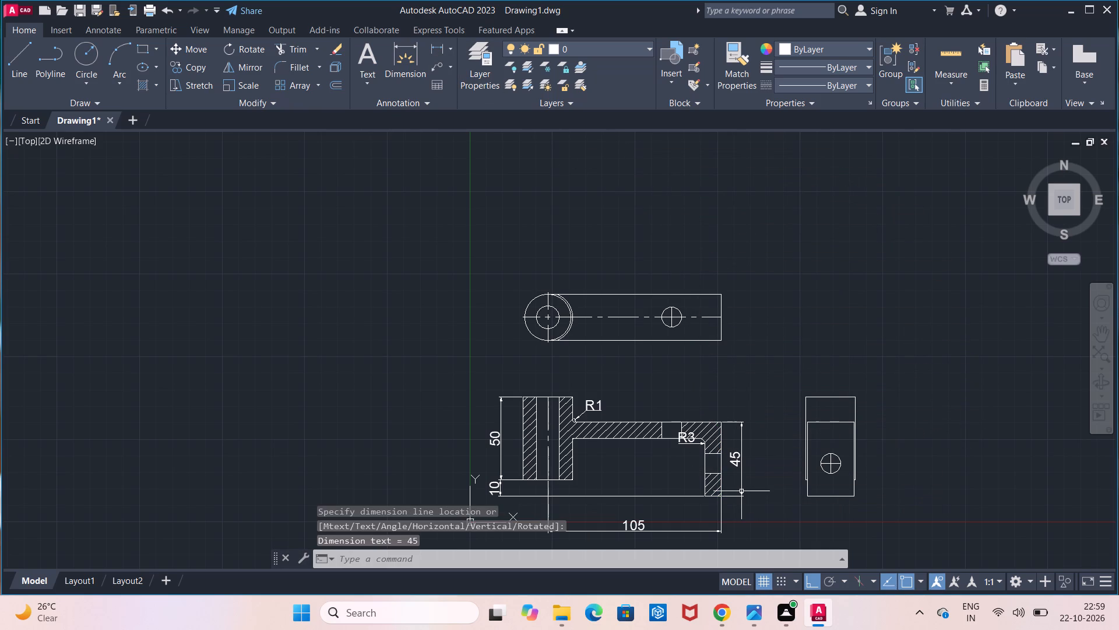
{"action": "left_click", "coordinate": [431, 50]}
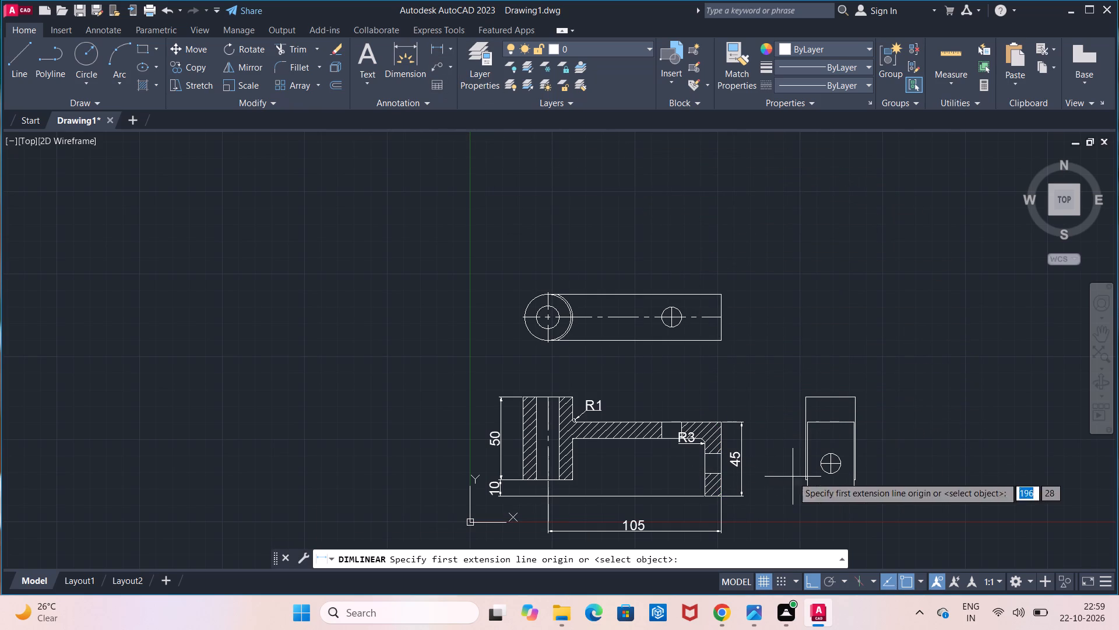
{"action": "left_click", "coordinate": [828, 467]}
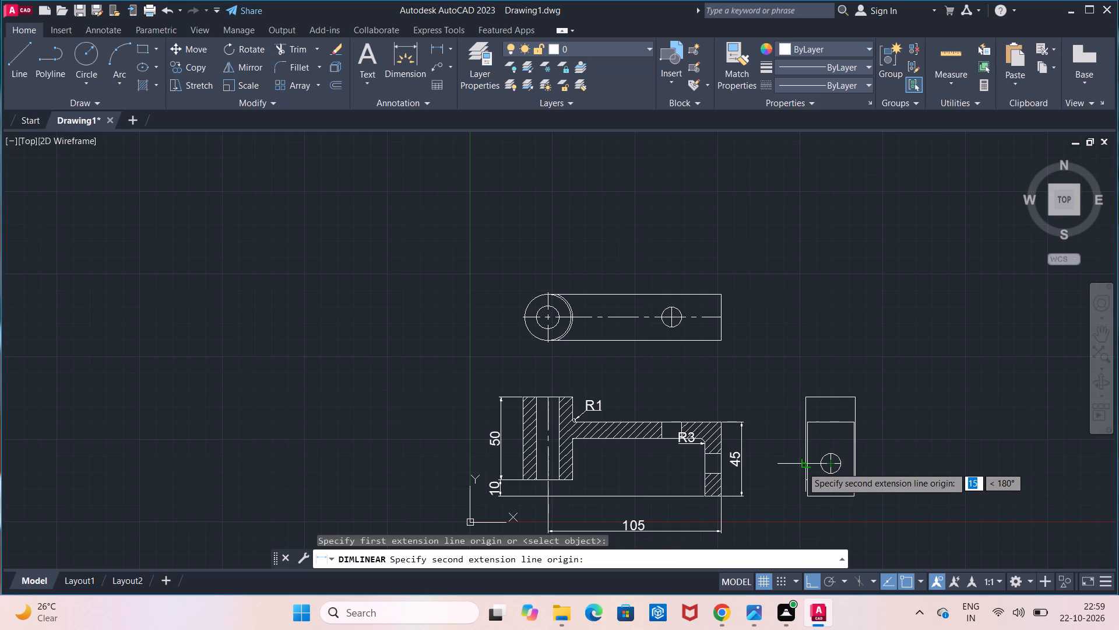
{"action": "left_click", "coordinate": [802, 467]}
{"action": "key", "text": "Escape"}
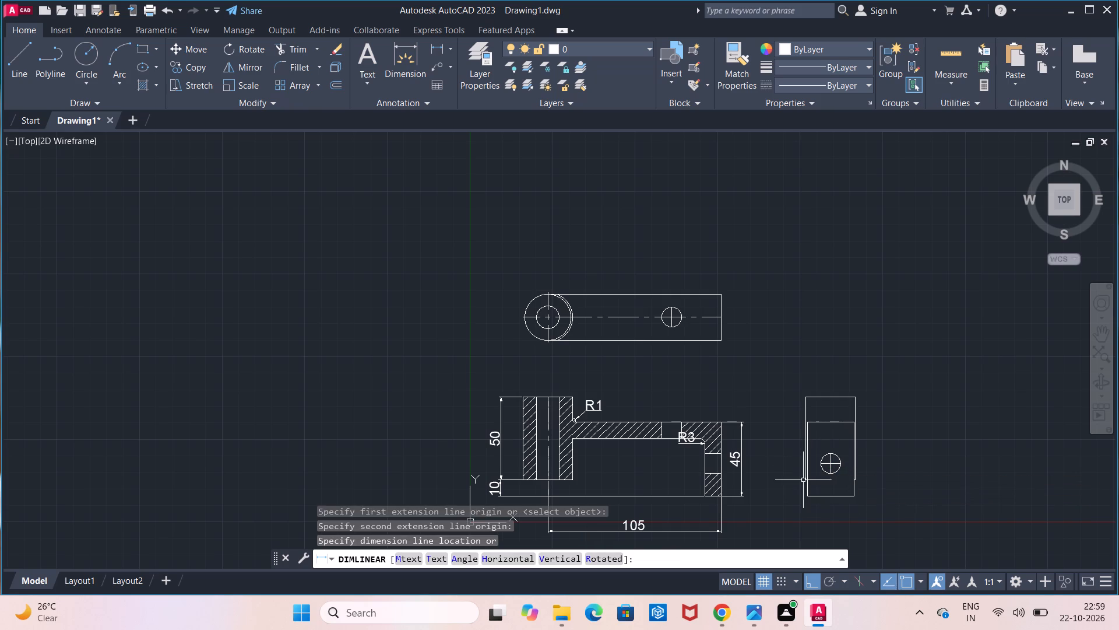
Add a horizontal linear dimension below the side view from the hole's centre to the arm's nearer vertical edge.
{"action": "scroll", "coordinate": [803, 480], "scroll_direction": "up", "scroll_amount": 2}
{"action": "middle_click_drag", "start_coordinate": [840, 492], "coordinate": [820, 411]}
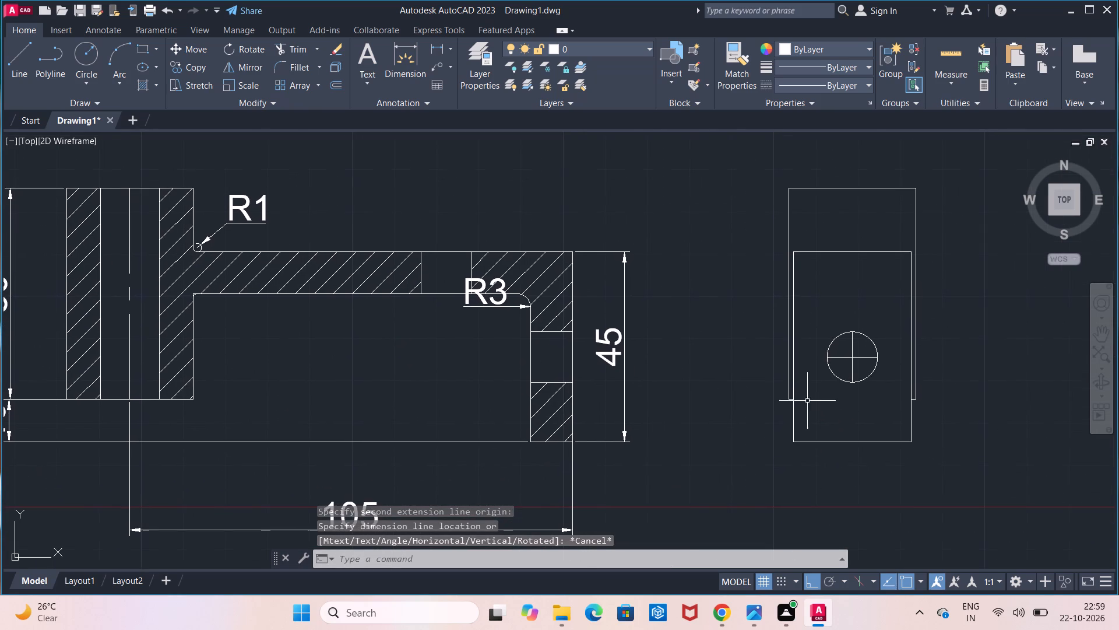
{"action": "left_click", "coordinate": [435, 54]}
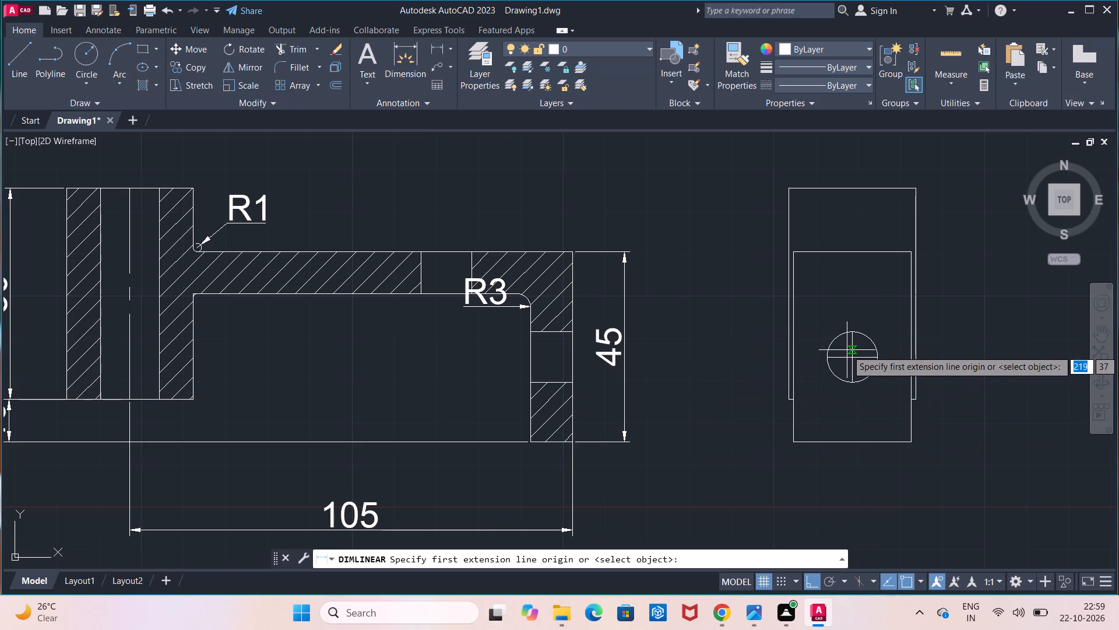
{"action": "left_click", "coordinate": [849, 357]}
{"action": "left_click", "coordinate": [793, 360]}
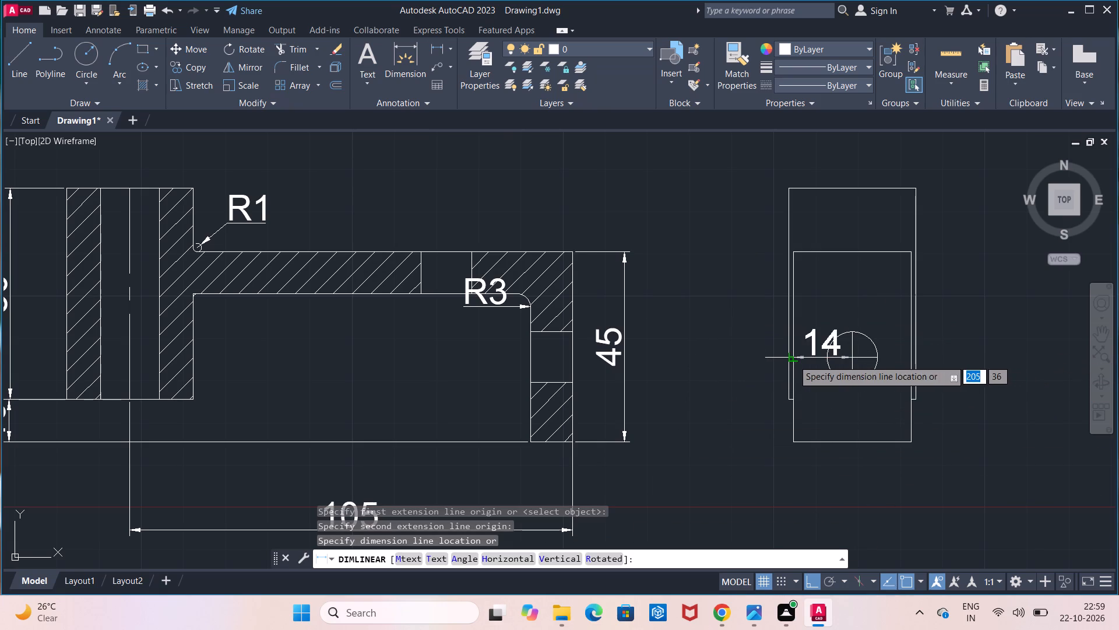
{"action": "left_click", "coordinate": [801, 468]}
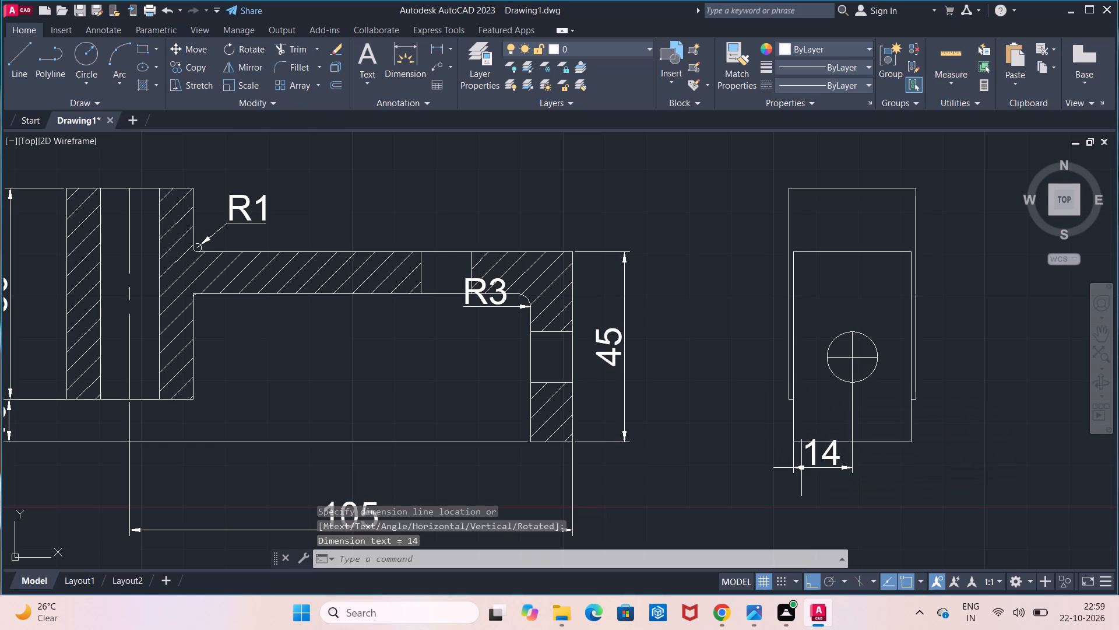
Add a vertical linear dimension beside the side view from the hole's centre to the arm's bottom edge.
{"action": "left_click", "coordinate": [442, 49]}
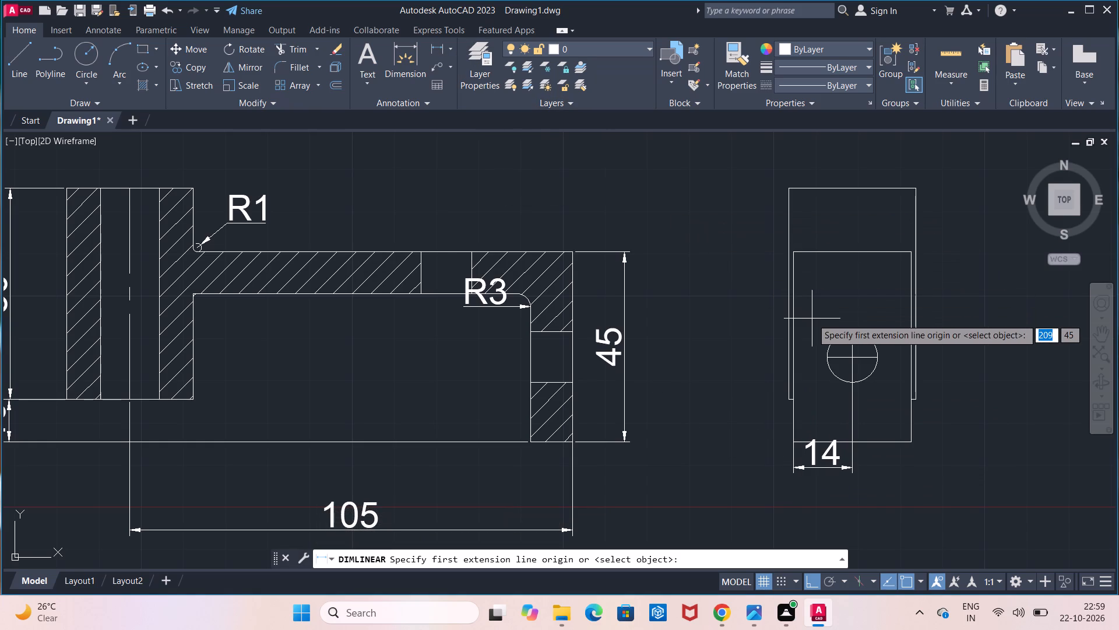
{"action": "left_click", "coordinate": [854, 360]}
{"action": "left_click", "coordinate": [854, 438]}
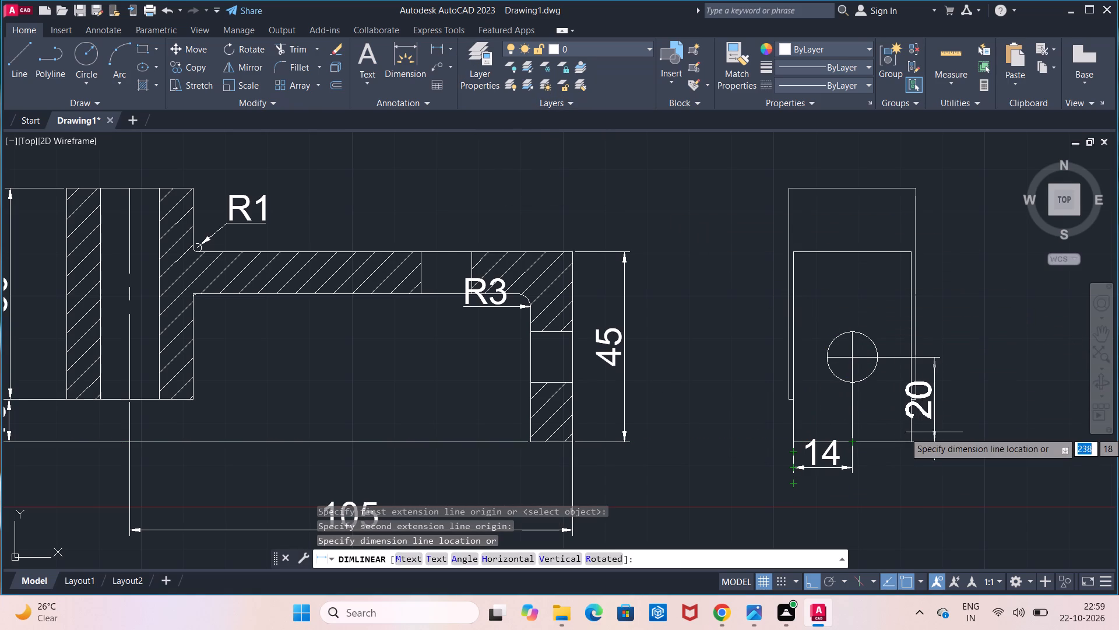
{"action": "left_click", "coordinate": [957, 432]}
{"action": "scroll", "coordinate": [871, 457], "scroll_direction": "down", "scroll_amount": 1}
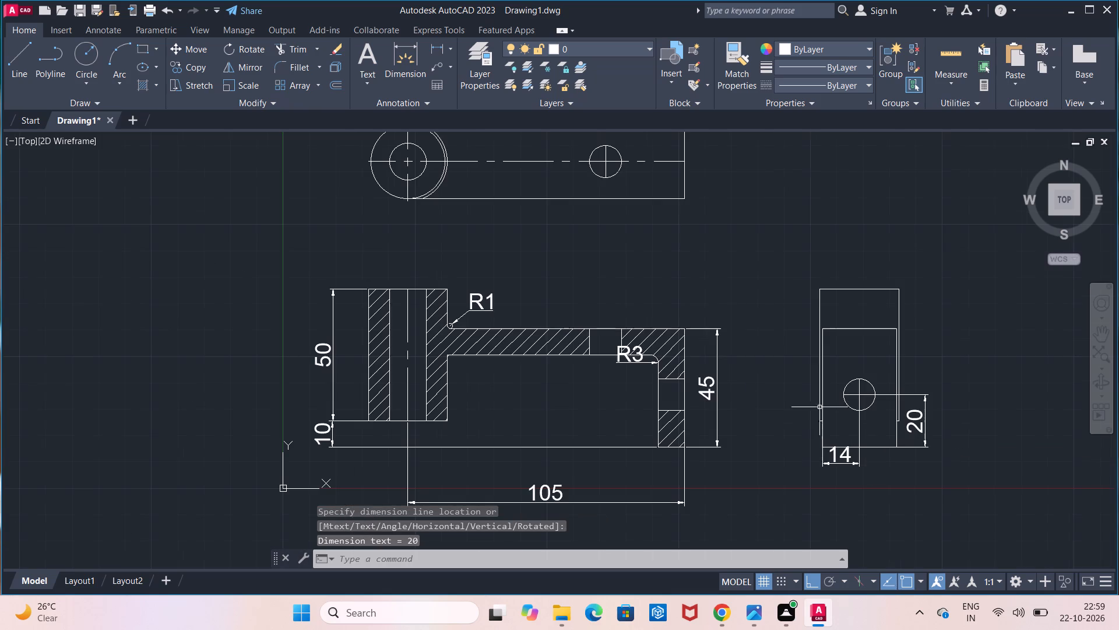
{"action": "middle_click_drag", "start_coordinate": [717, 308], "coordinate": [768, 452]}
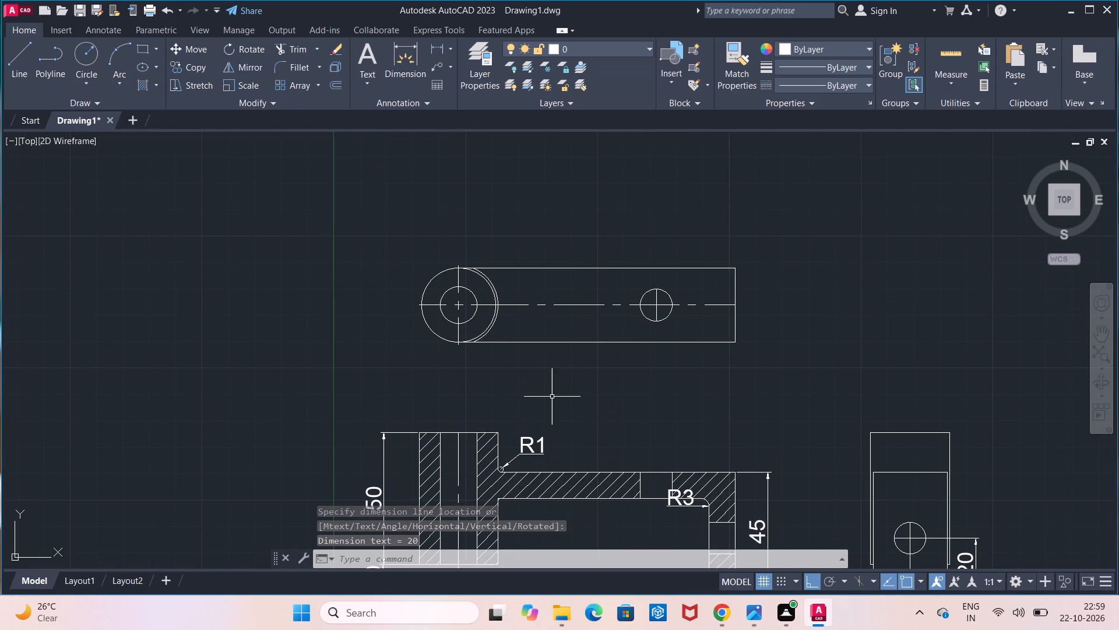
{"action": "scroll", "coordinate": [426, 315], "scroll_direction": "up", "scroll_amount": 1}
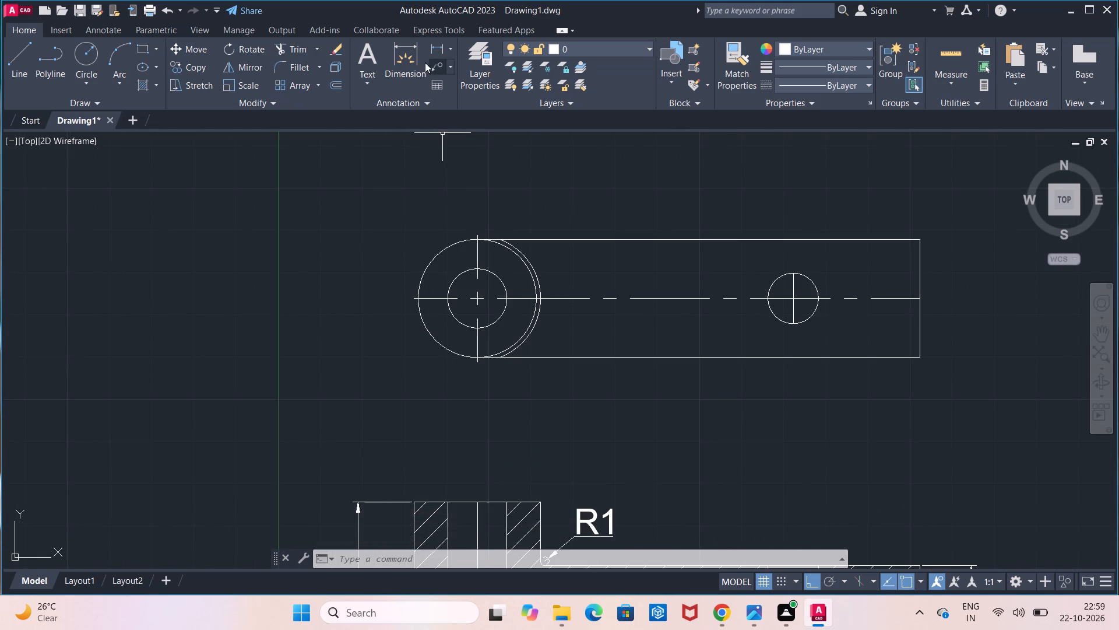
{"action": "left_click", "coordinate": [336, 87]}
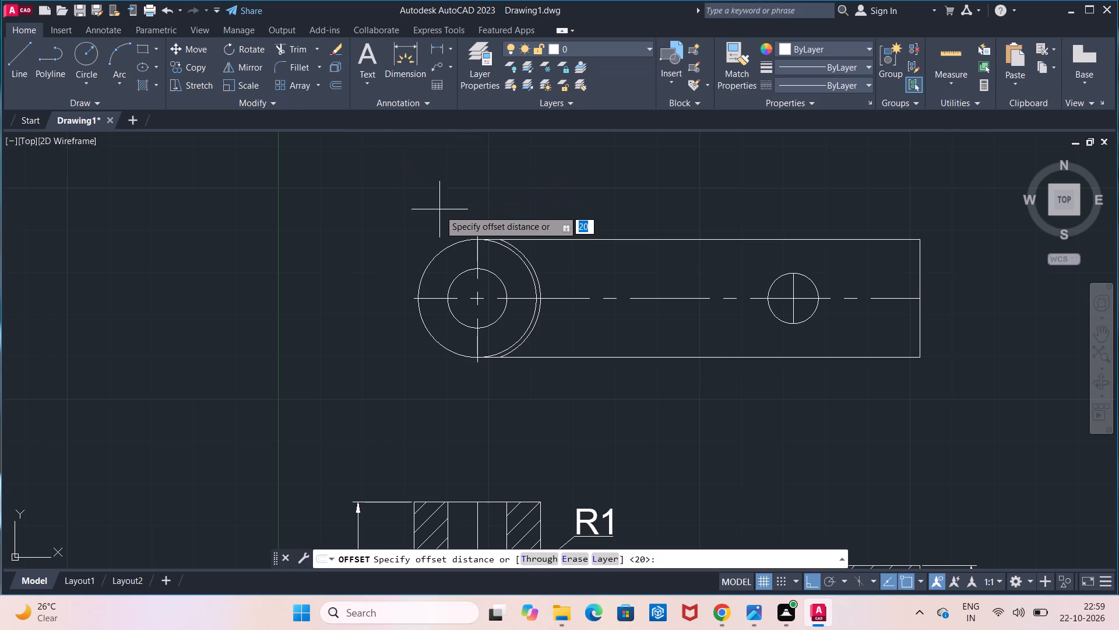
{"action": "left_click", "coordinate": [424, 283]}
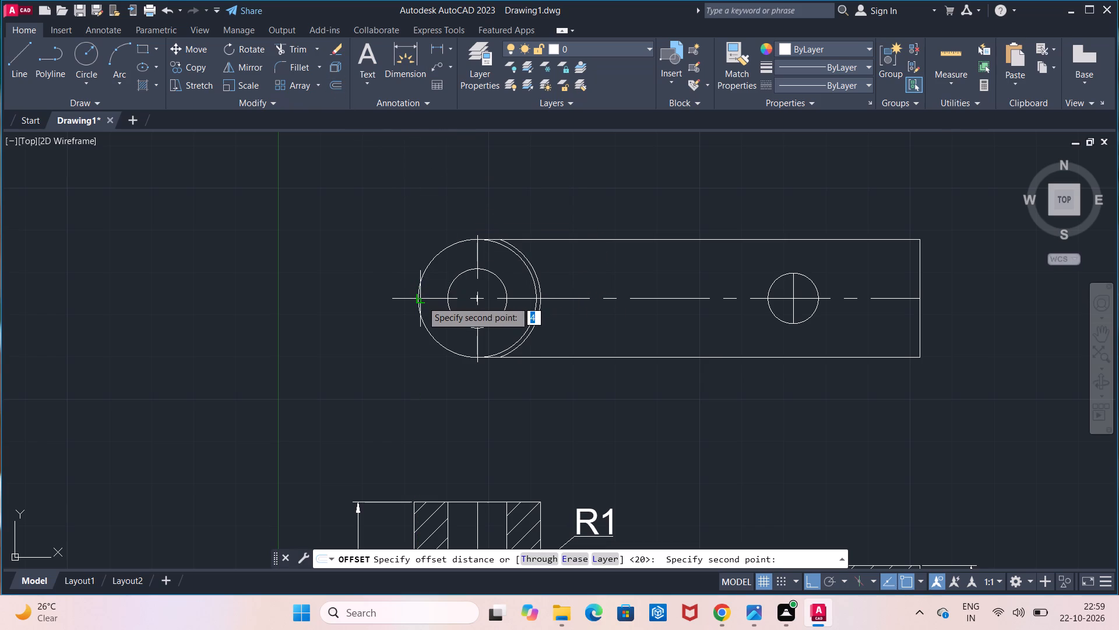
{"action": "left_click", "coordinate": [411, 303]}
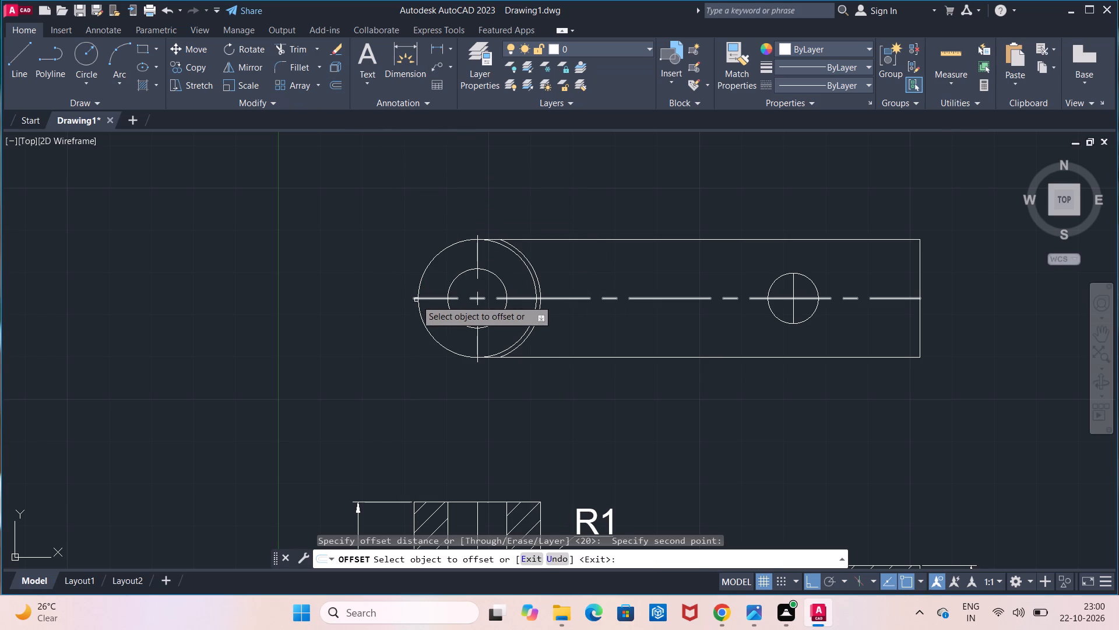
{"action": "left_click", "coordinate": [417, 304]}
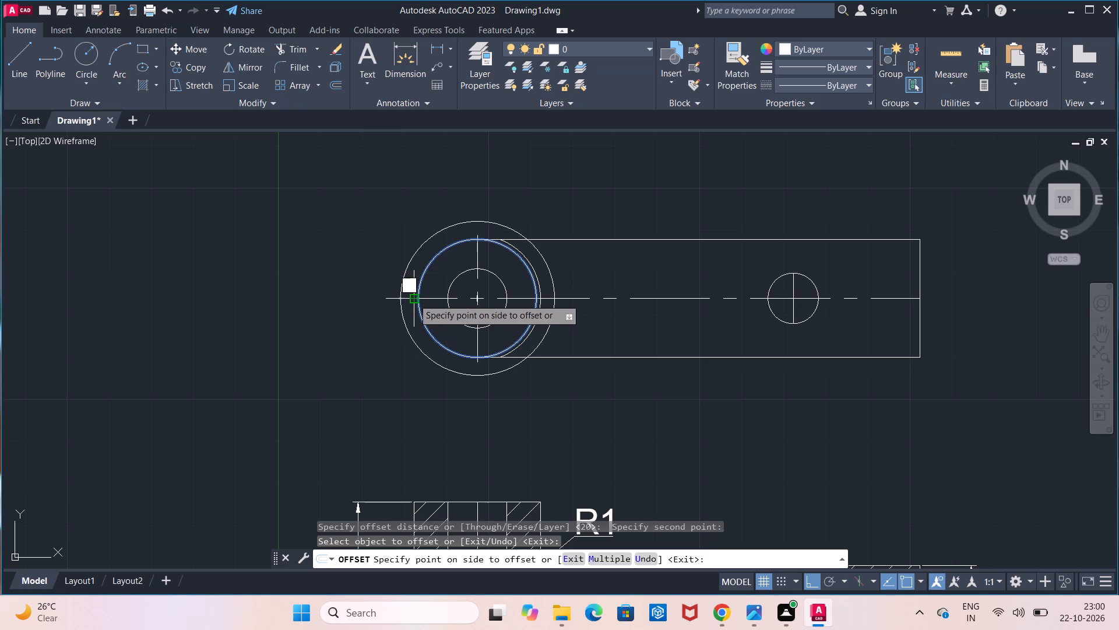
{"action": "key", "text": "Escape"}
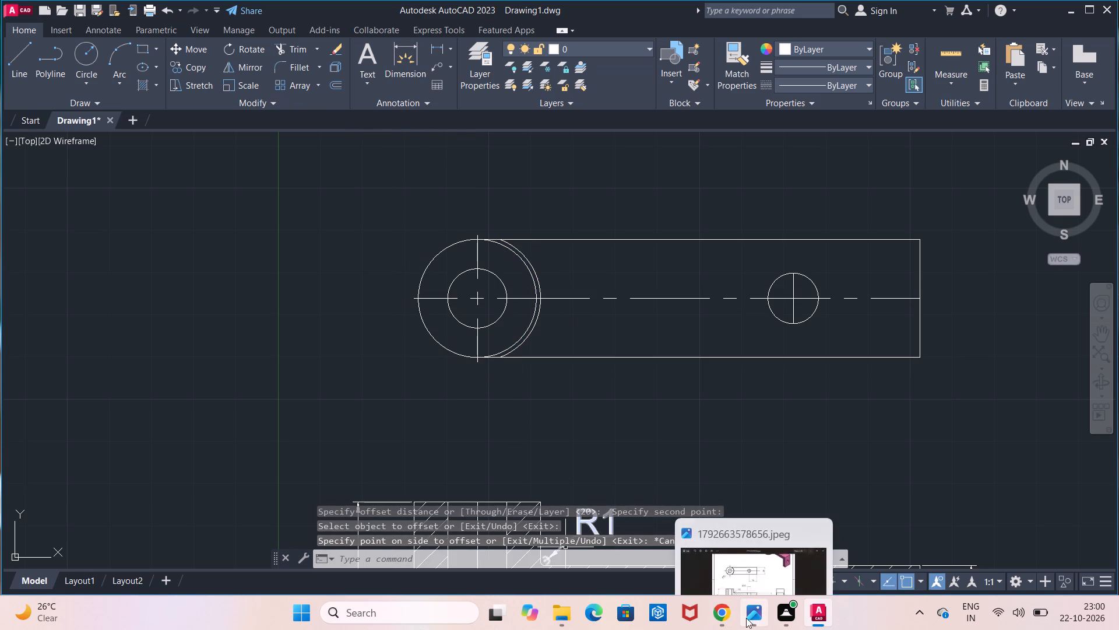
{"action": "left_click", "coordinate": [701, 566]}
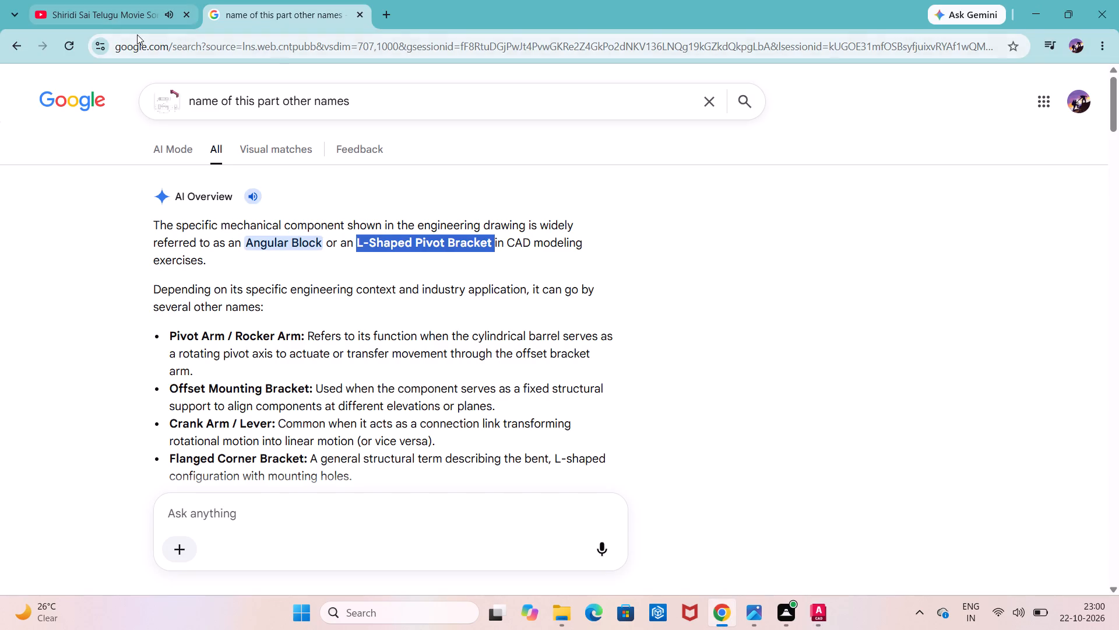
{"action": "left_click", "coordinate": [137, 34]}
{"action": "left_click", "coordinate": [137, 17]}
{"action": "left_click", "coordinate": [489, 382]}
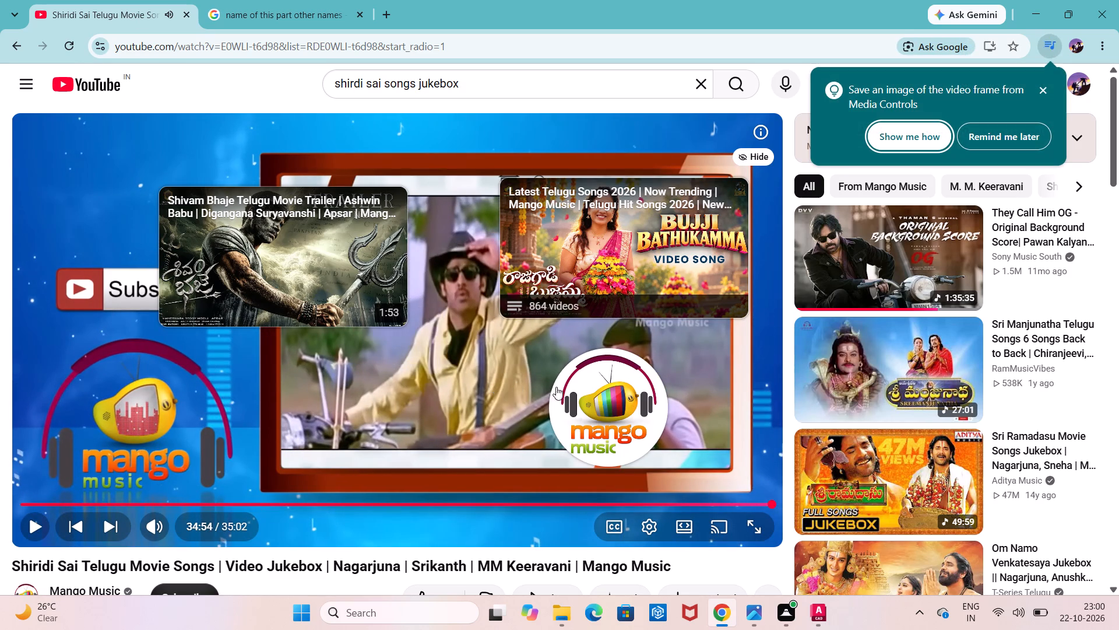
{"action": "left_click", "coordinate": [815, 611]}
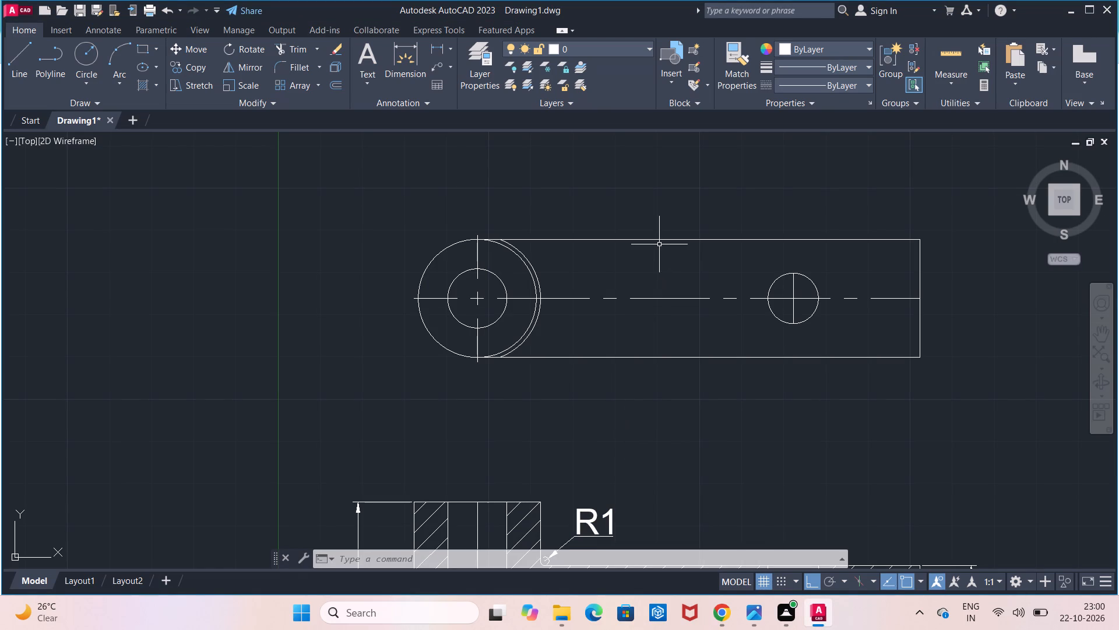
Offset the hub's outer circle in the top view outward by about 1 mm, to the end of its centreline.
{"action": "scroll", "coordinate": [564, 274], "scroll_direction": "up", "scroll_amount": 1}
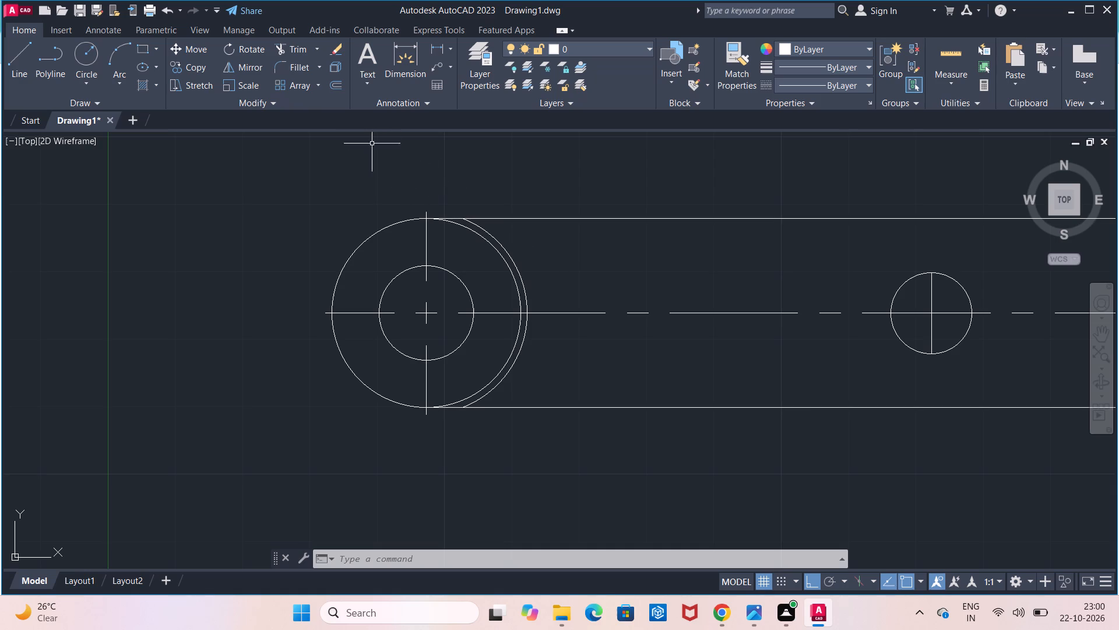
{"action": "left_click", "coordinate": [333, 85]}
{"action": "left_click", "coordinate": [335, 313]}
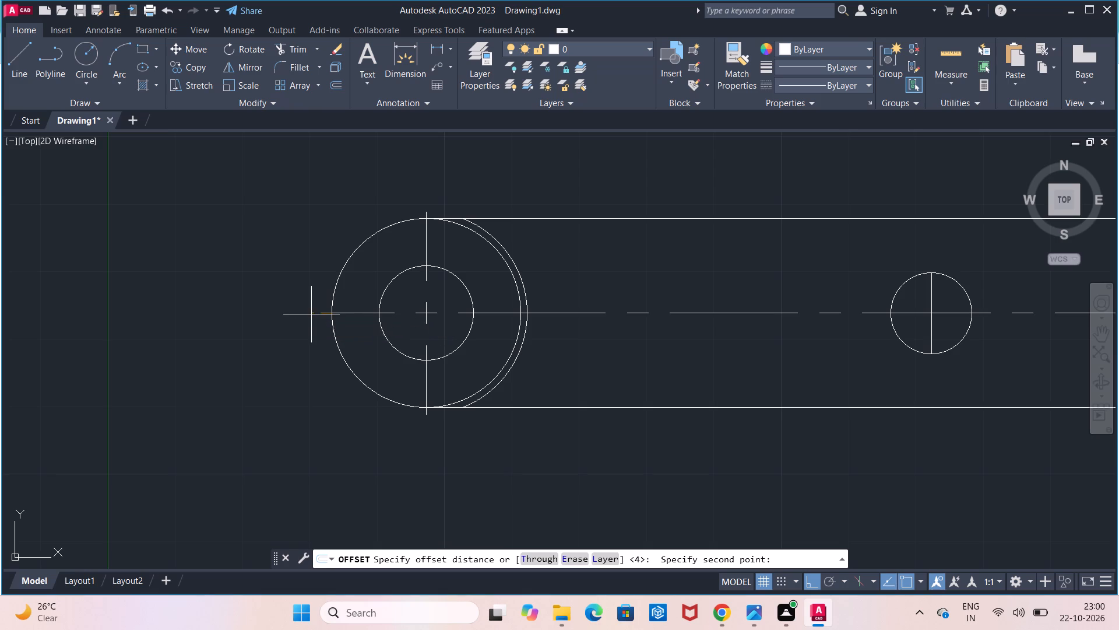
{"action": "left_click", "coordinate": [322, 314]}
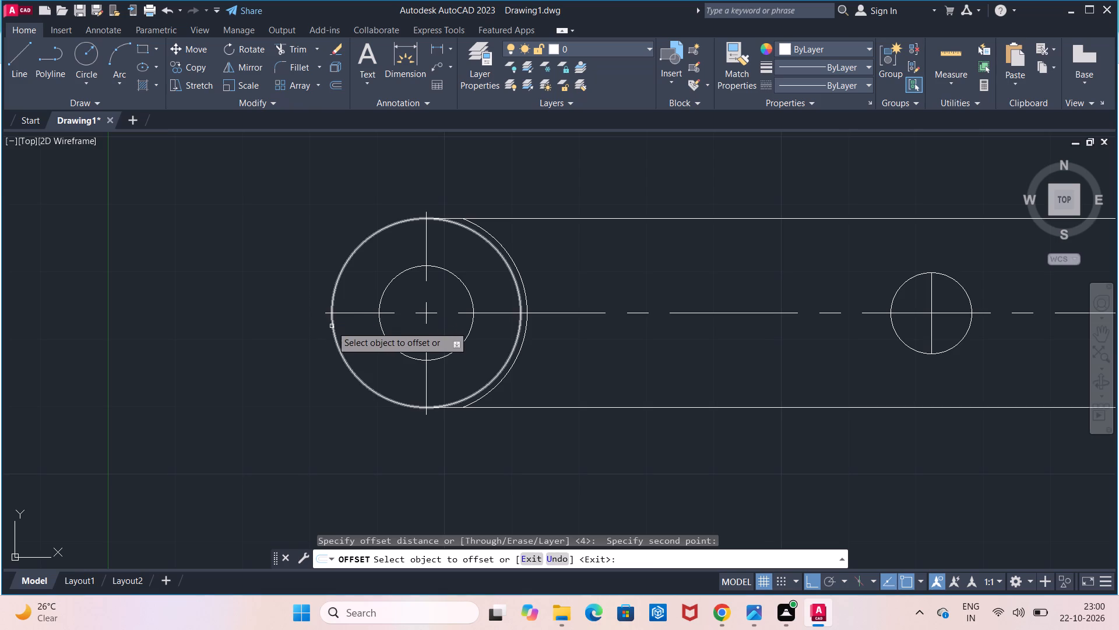
{"action": "left_click", "coordinate": [332, 326]}
{"action": "left_click", "coordinate": [326, 330]}
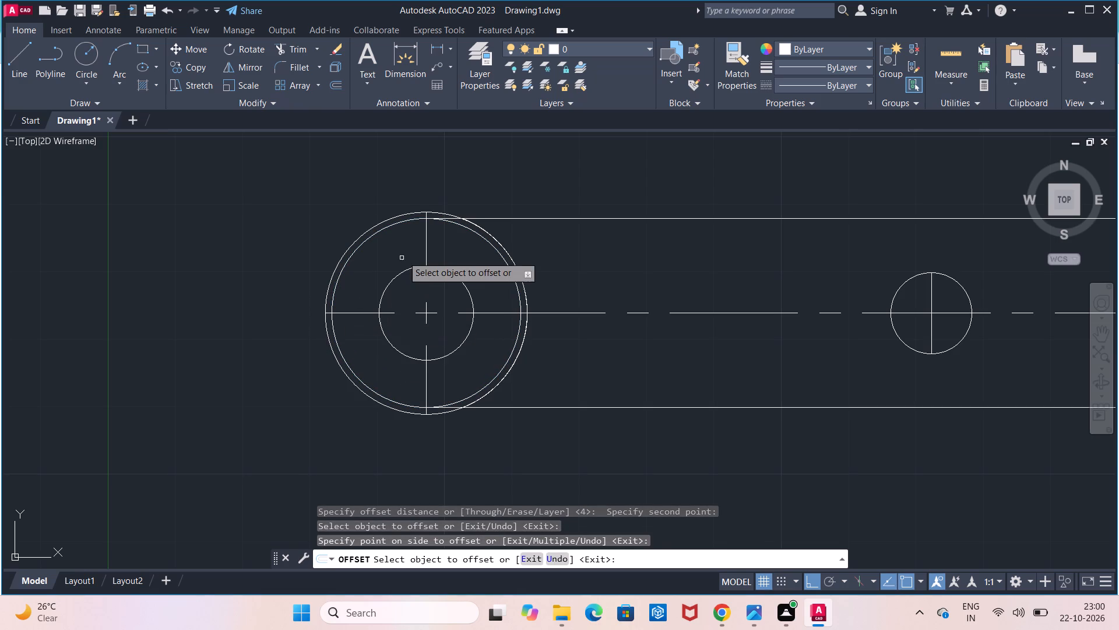
{"action": "key", "text": "Escape"}
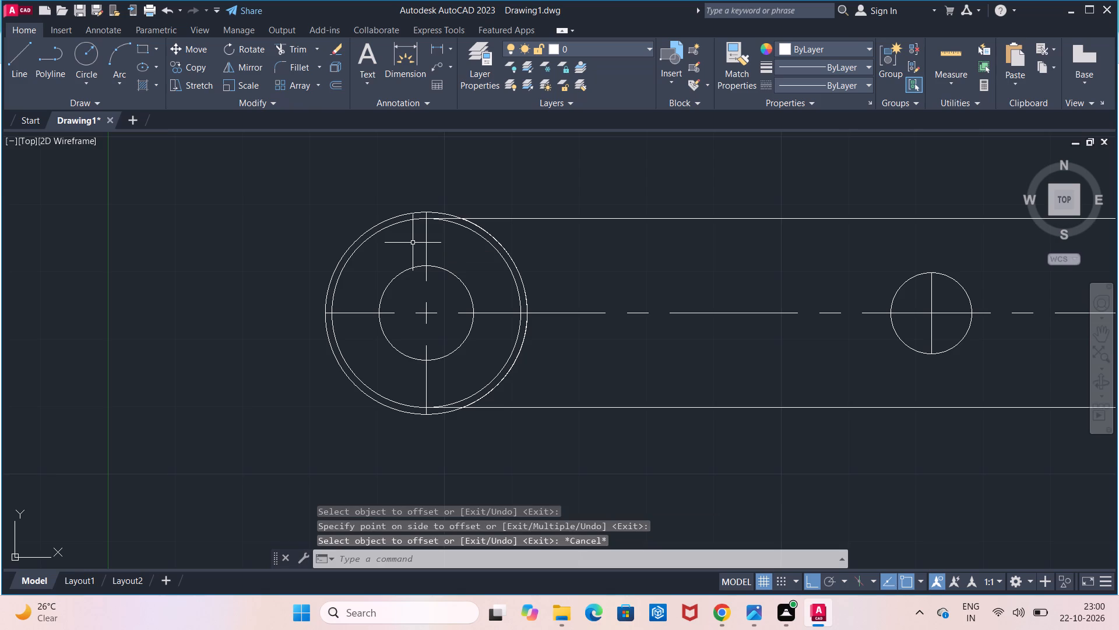
Trim the ends of the arm's two long edges that lie inside the new outer hub circle in the top view.
{"action": "left_click", "coordinate": [304, 54]}
{"action": "left_click", "coordinate": [447, 217]}
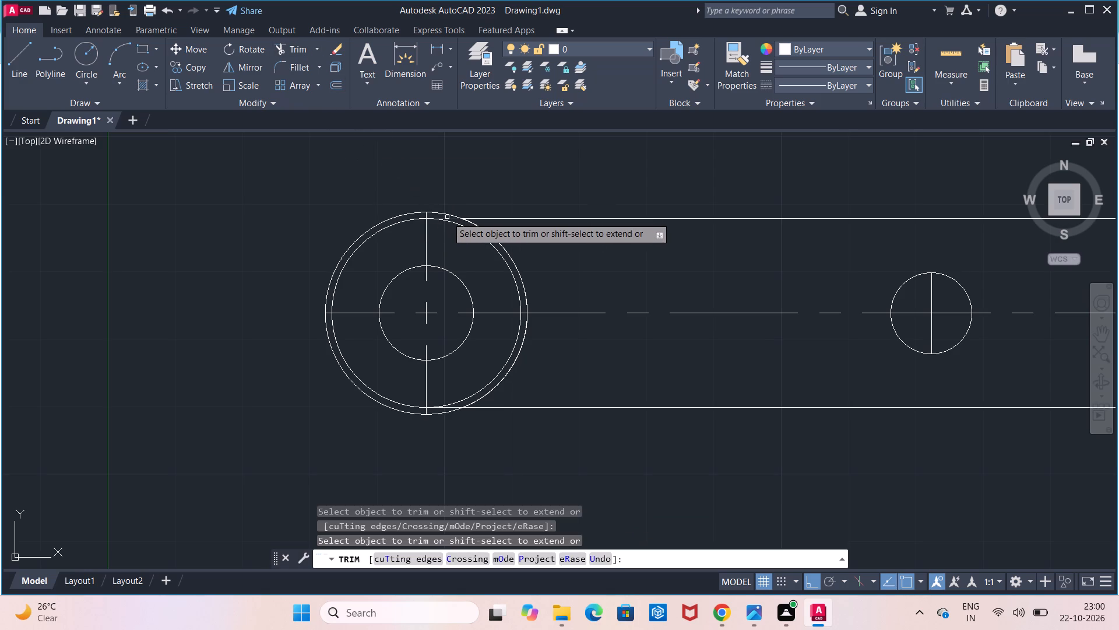
{"action": "left_click", "coordinate": [455, 407]}
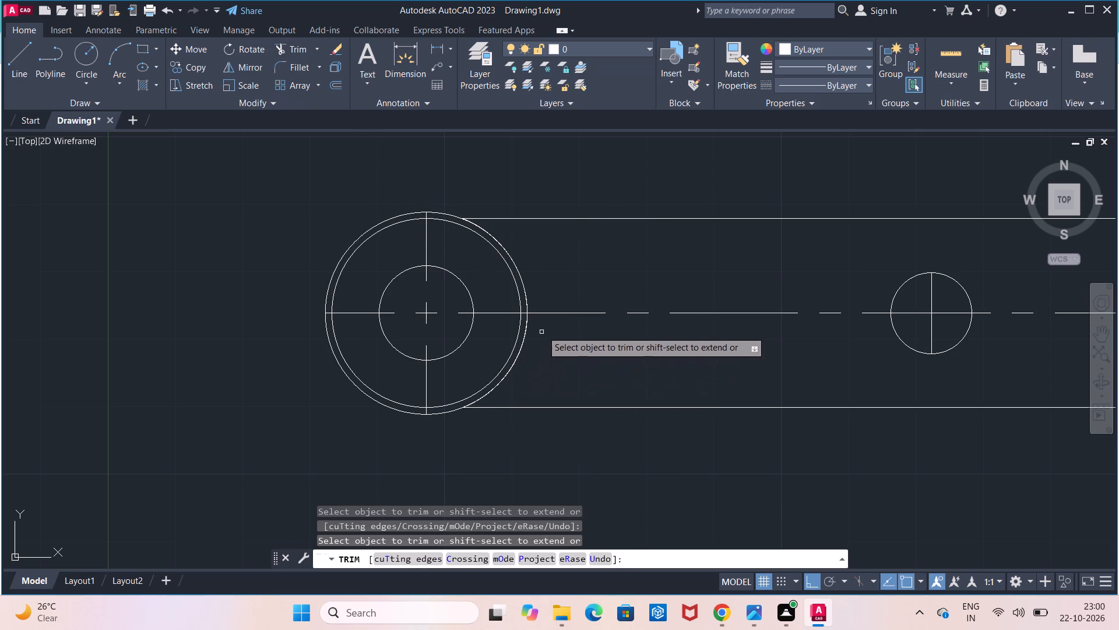
{"action": "key", "text": "Escape"}
Add a vertical linear dimension for the arm's width in the top view, placed just beyond its free end.
{"action": "scroll", "coordinate": [567, 295], "scroll_direction": "down", "scroll_amount": 1}
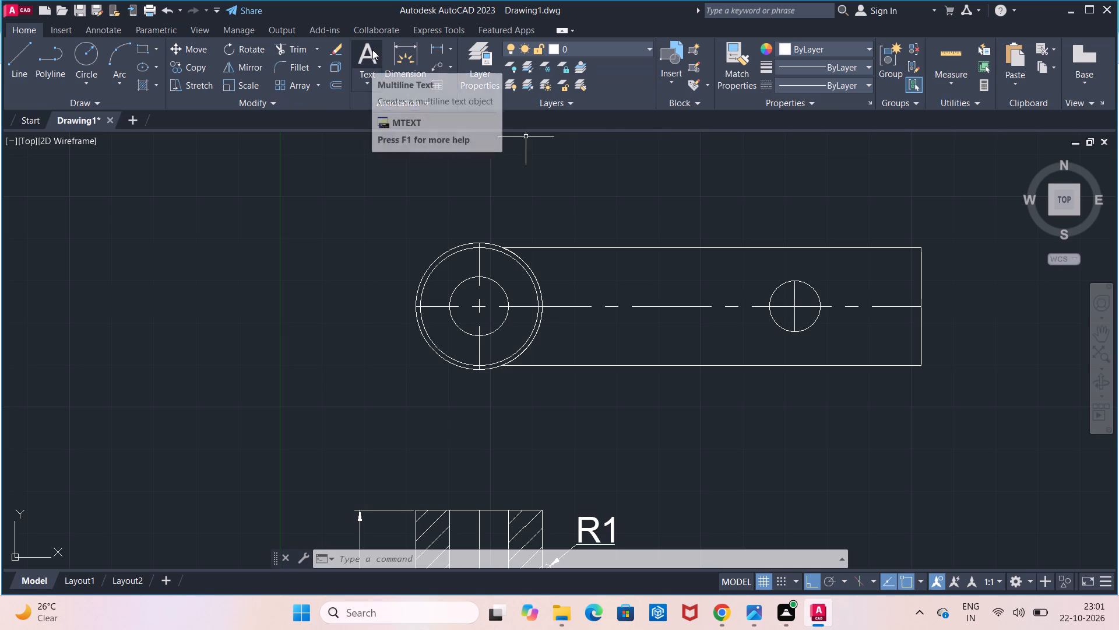
{"action": "left_click_drag", "start_coordinate": [432, 43], "coordinate": [434, 54]}
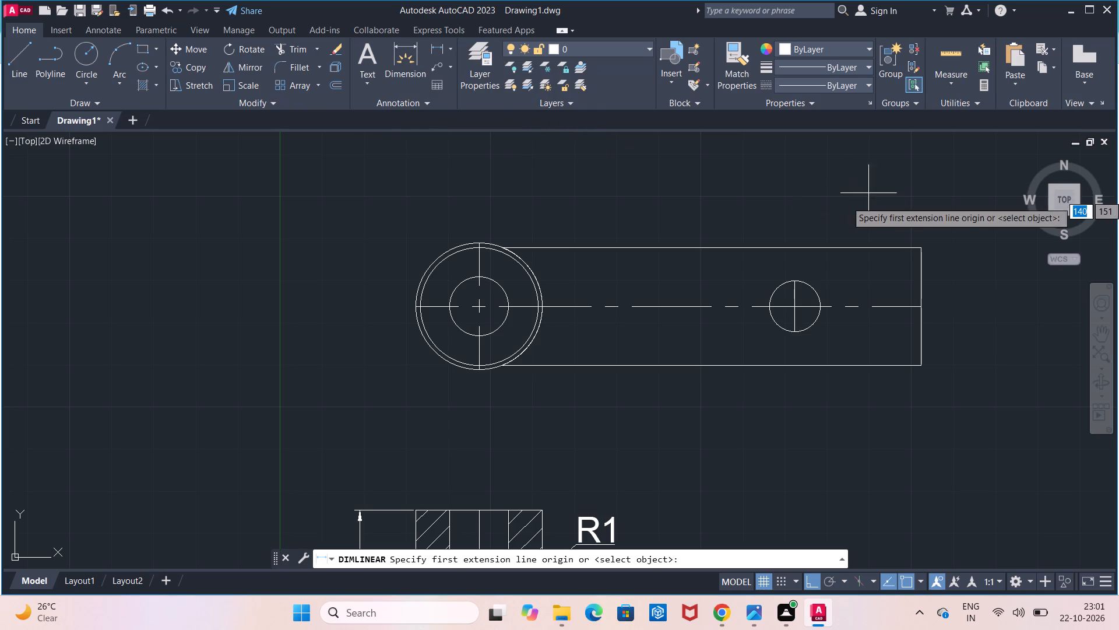
{"action": "left_click", "coordinate": [924, 250]}
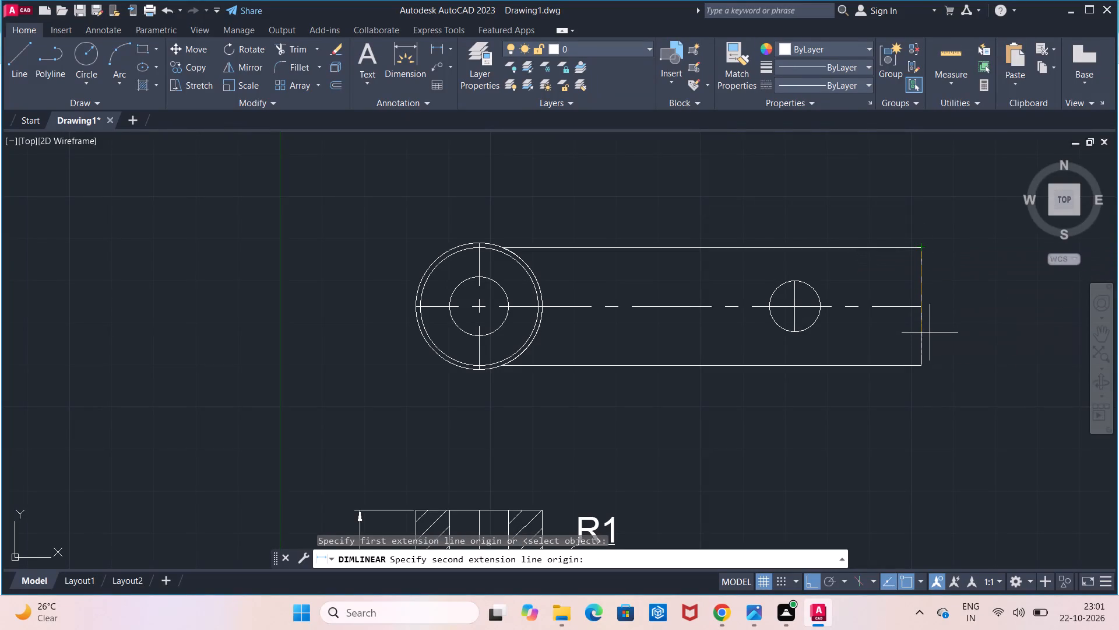
{"action": "left_click", "coordinate": [921, 366]}
{"action": "left_click", "coordinate": [972, 363]}
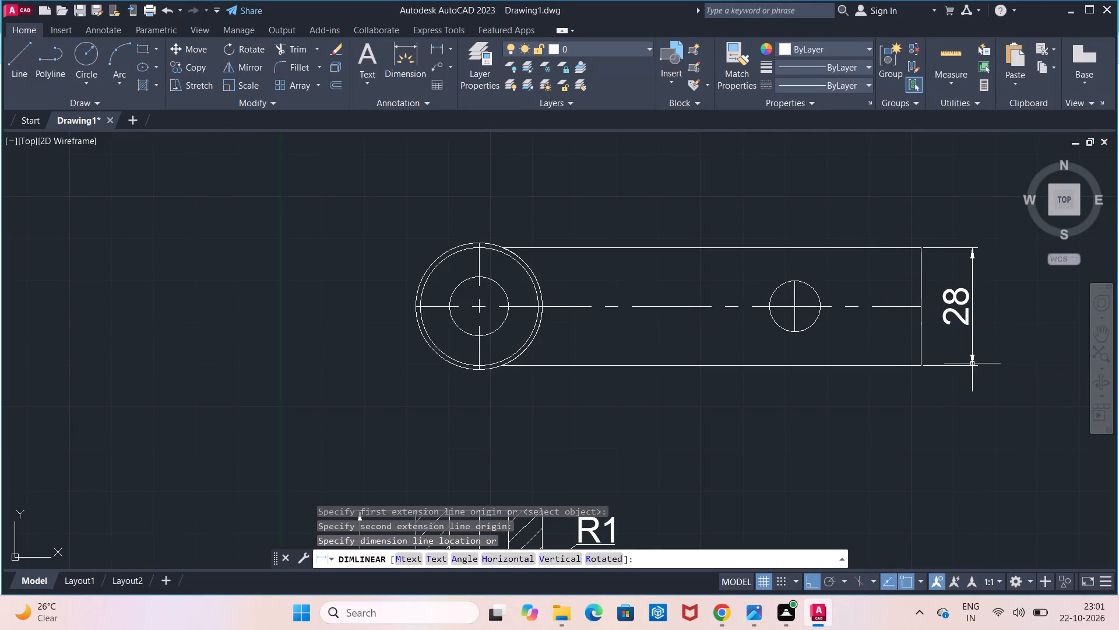
Add a diameter dimension to the arm's small hole in the top view, with its text above the arm.
{"action": "scroll", "coordinate": [883, 340], "scroll_direction": "down", "scroll_amount": 1}
{"action": "middle_click_drag", "start_coordinate": [883, 340], "coordinate": [791, 283]}
{"action": "scroll", "coordinate": [821, 295], "scroll_direction": "down", "scroll_amount": 1}
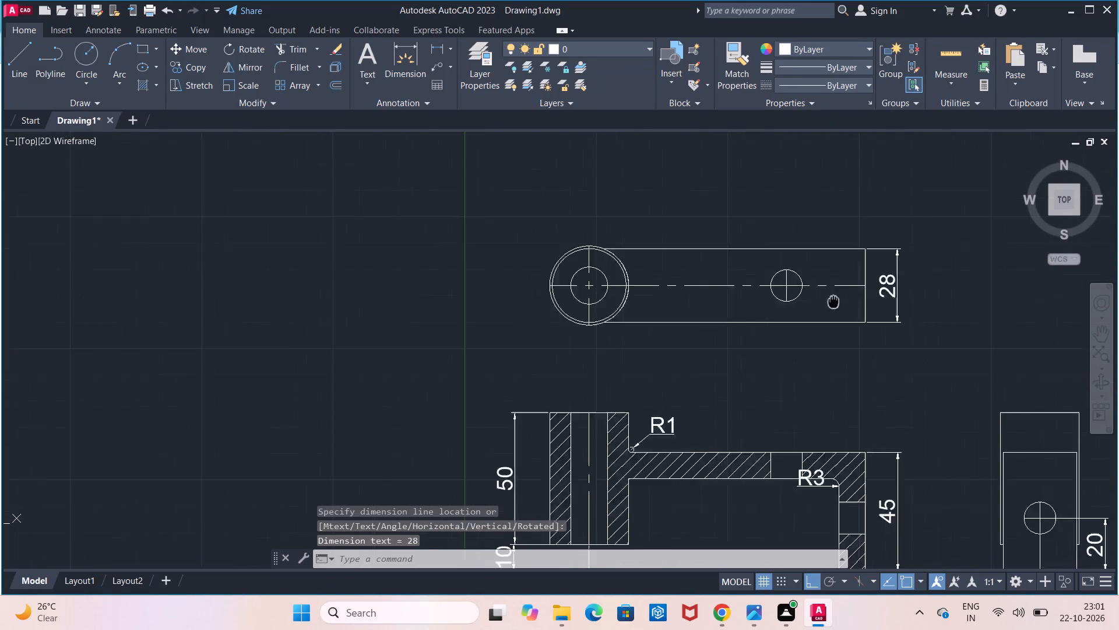
{"action": "middle_click_drag", "start_coordinate": [791, 283], "coordinate": [760, 275]}
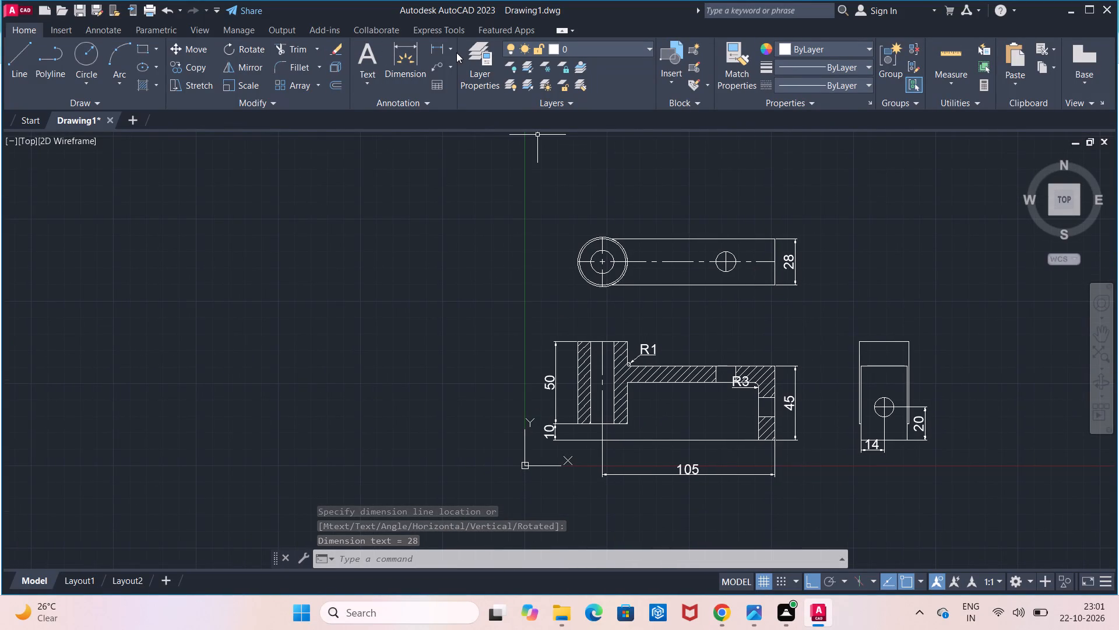
{"action": "left_click", "coordinate": [448, 50]}
{"action": "left_click", "coordinate": [475, 222]}
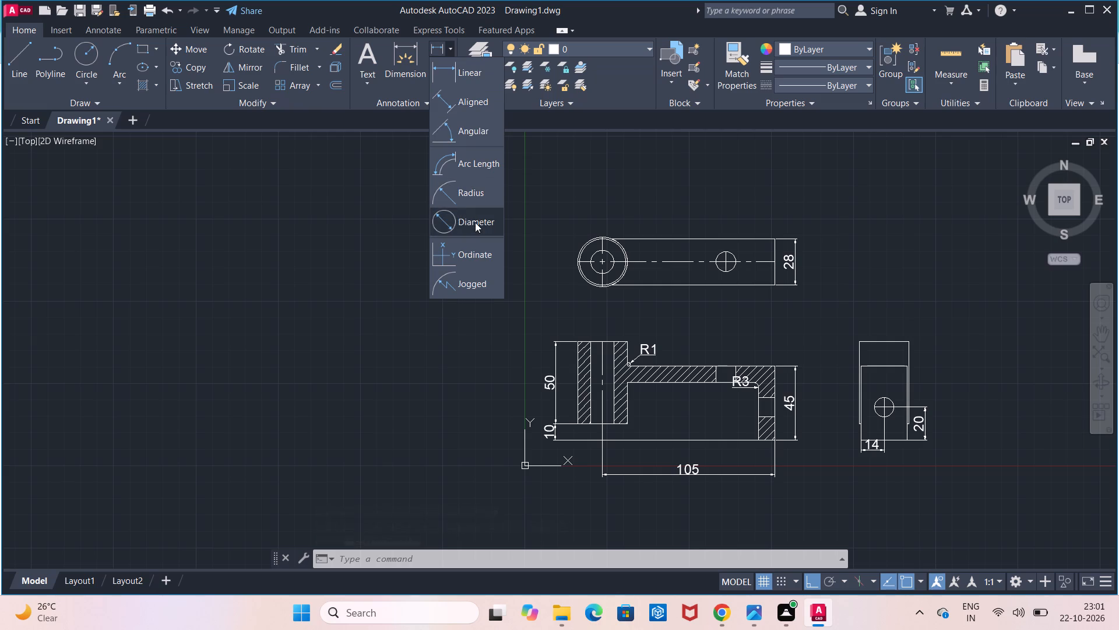
{"action": "left_click", "coordinate": [731, 250]}
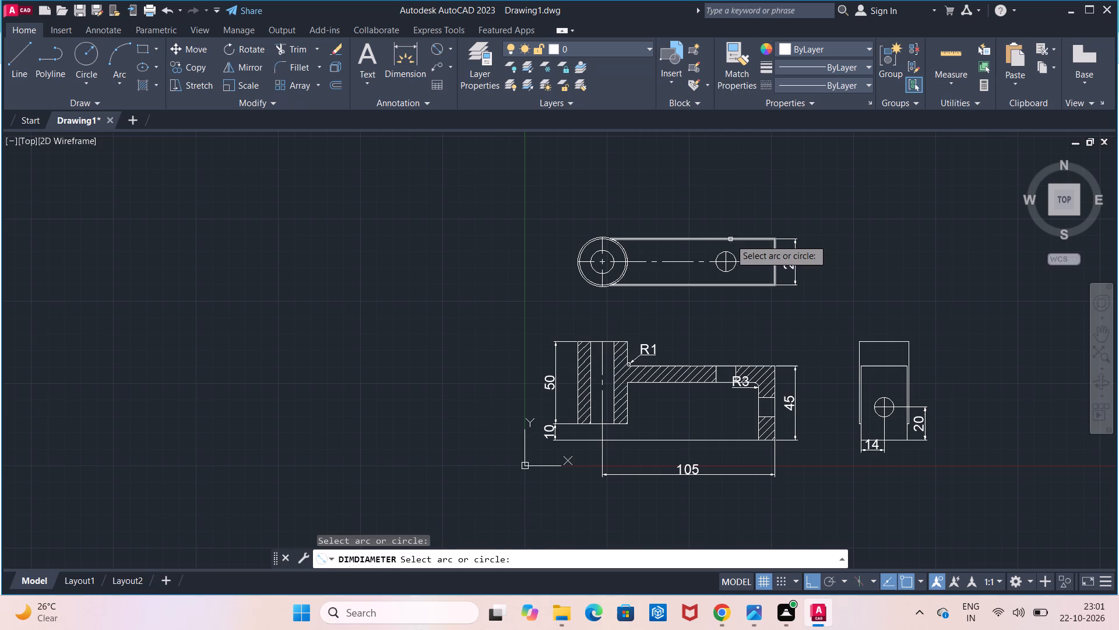
{"action": "left_click", "coordinate": [730, 253]}
{"action": "left_click", "coordinate": [730, 205]}
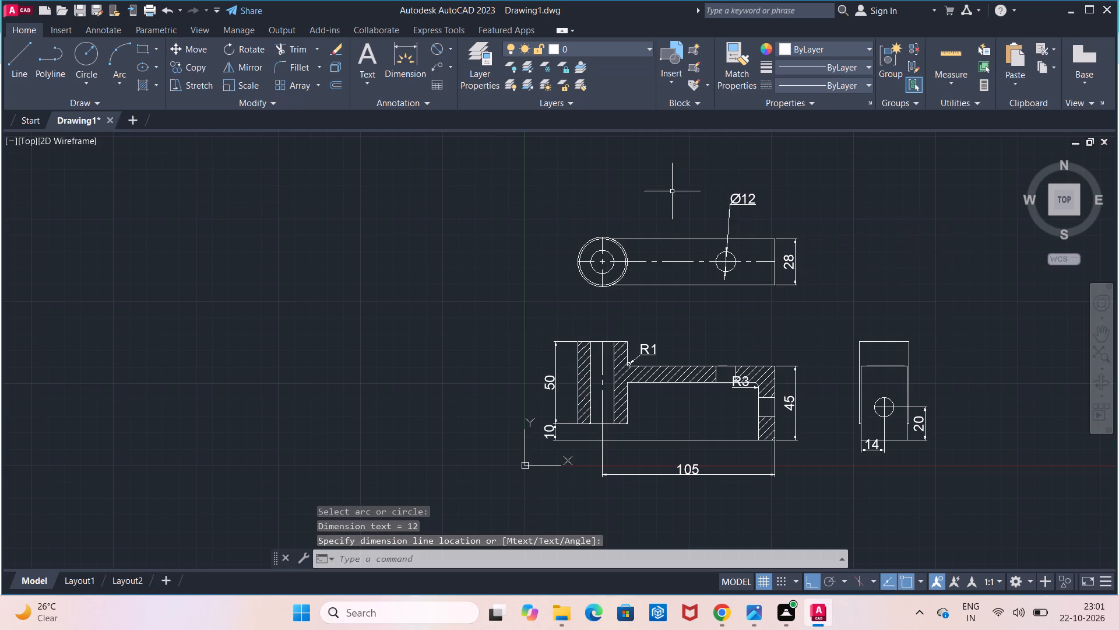
Add a diameter dimension to the hole in the side view, with its text outside the arm's outer edge.
{"action": "left_click", "coordinate": [437, 55]}
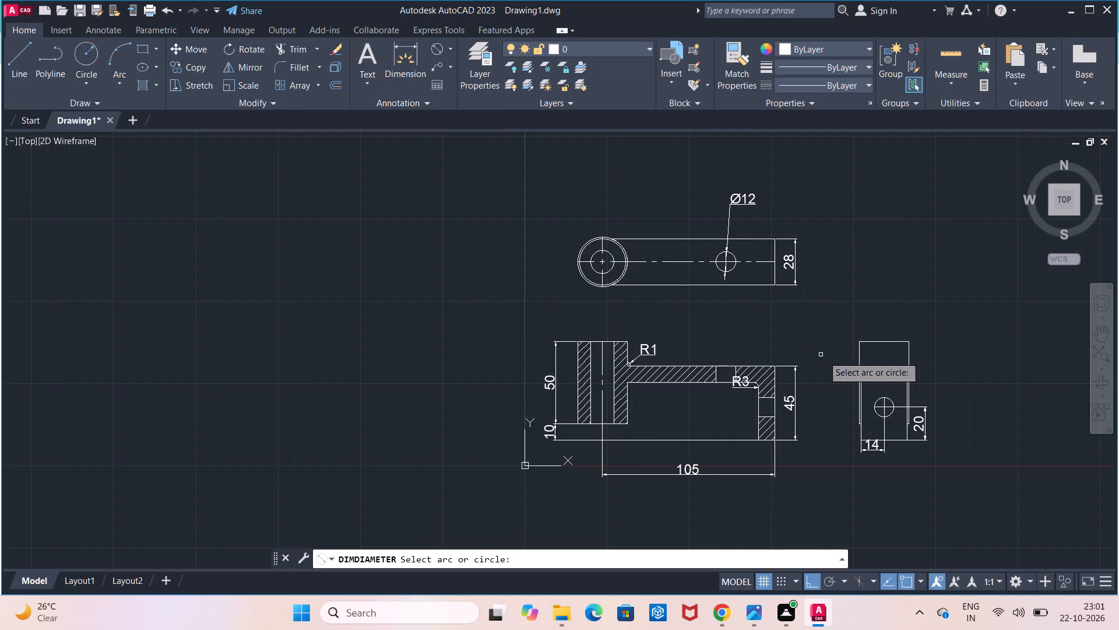
{"action": "left_click", "coordinate": [882, 399]}
{"action": "left_click", "coordinate": [972, 384]}
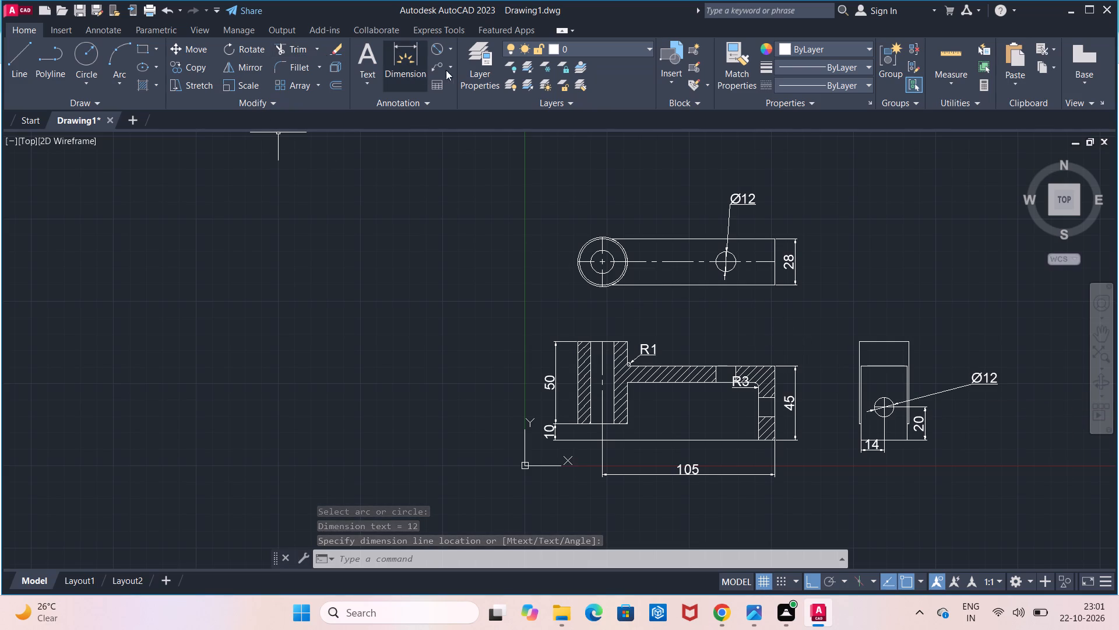
Add a diameter dimension to the hub's outermost circle in the top view, with its text outside, above the side away from the arm.
{"action": "left_click", "coordinate": [443, 55]}
{"action": "scroll", "coordinate": [562, 217], "scroll_direction": "up", "scroll_amount": 2}
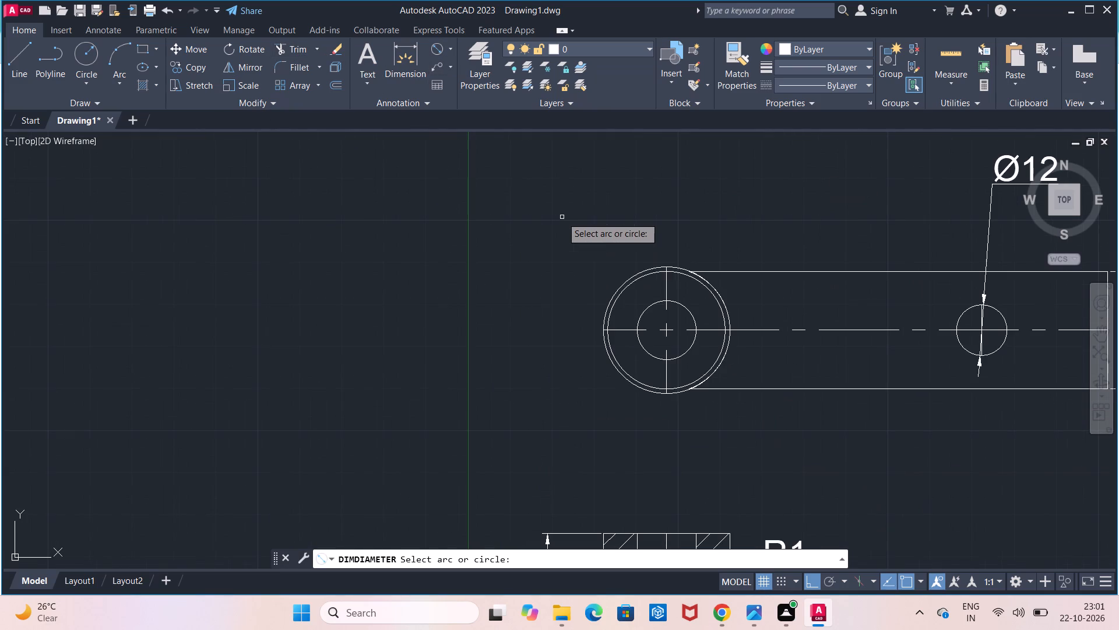
{"action": "left_click", "coordinate": [615, 295]}
{"action": "left_click", "coordinate": [586, 258]}
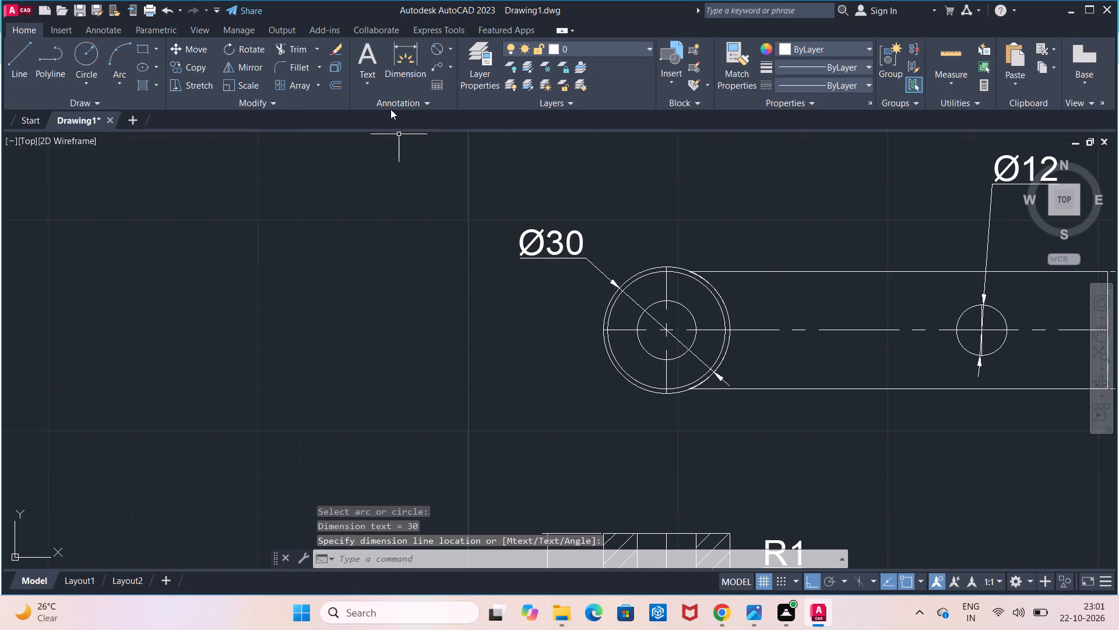
Add a diameter dimension to the circle just inside the hub's outermost circle in the top view, with its text above the hub.
{"action": "left_click_drag", "start_coordinate": [430, 48], "coordinate": [434, 58]}
{"action": "left_click", "coordinate": [433, 50]}
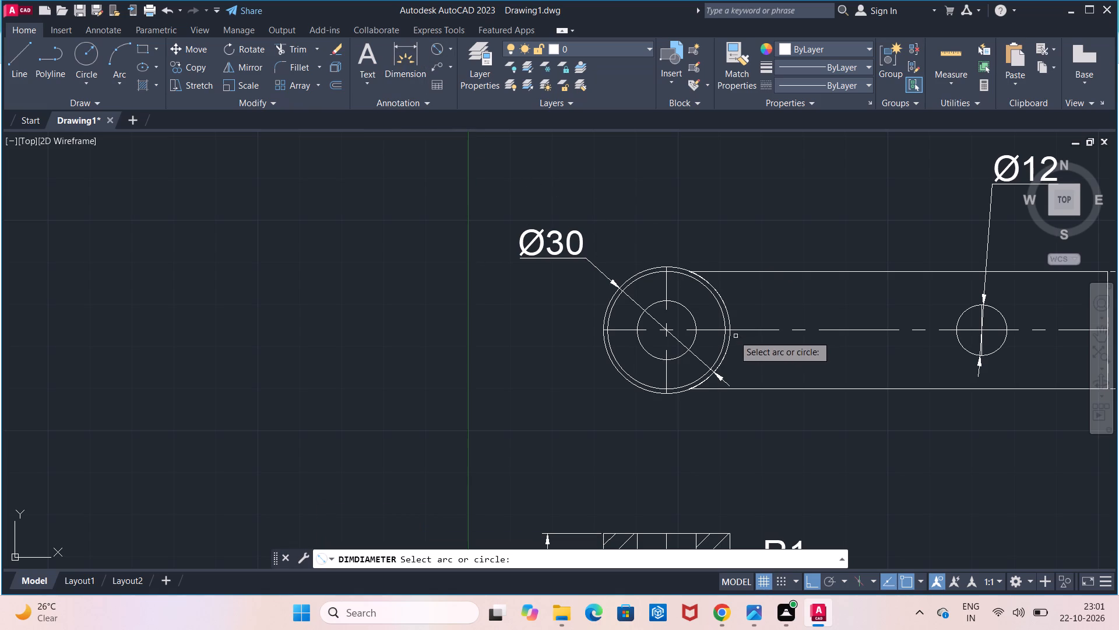
{"action": "left_click", "coordinate": [718, 301]}
{"action": "left_click", "coordinate": [692, 230]}
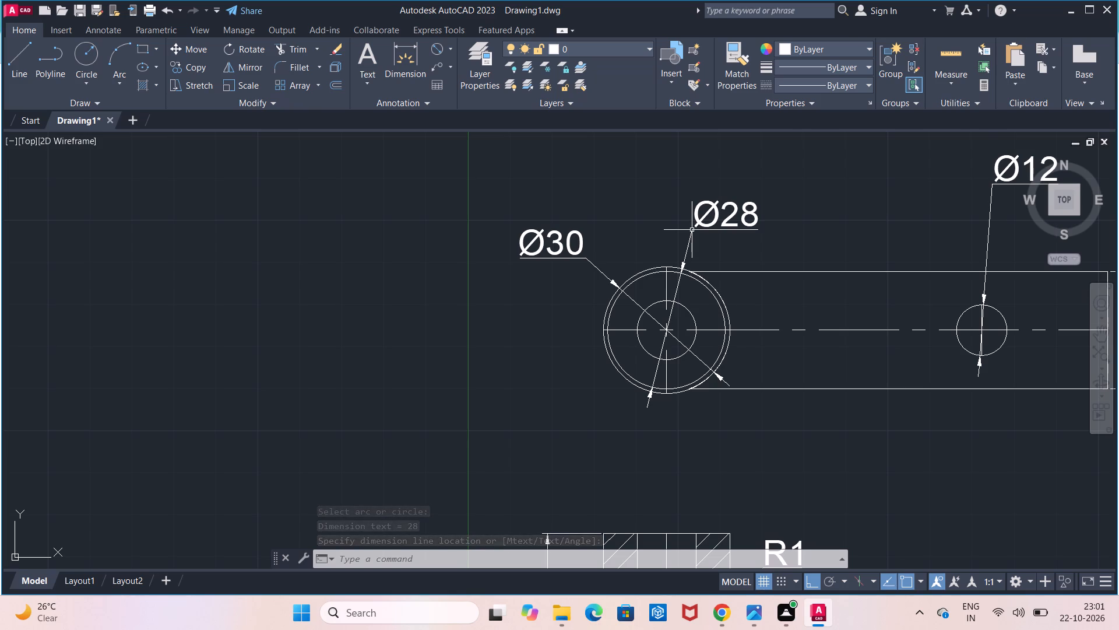
{"action": "key", "text": "Escape"}
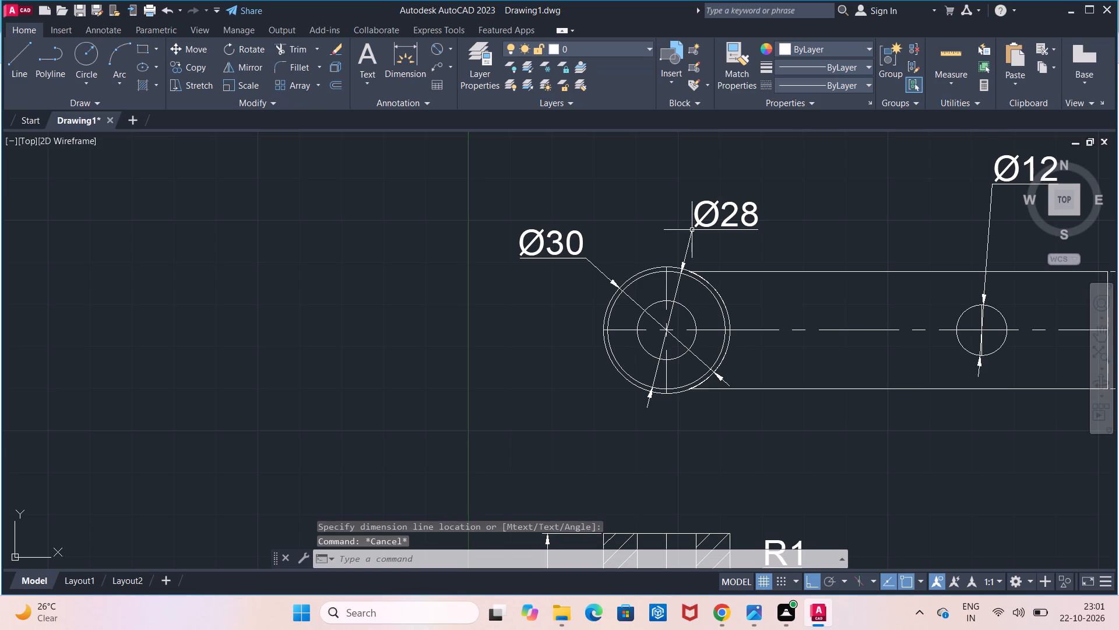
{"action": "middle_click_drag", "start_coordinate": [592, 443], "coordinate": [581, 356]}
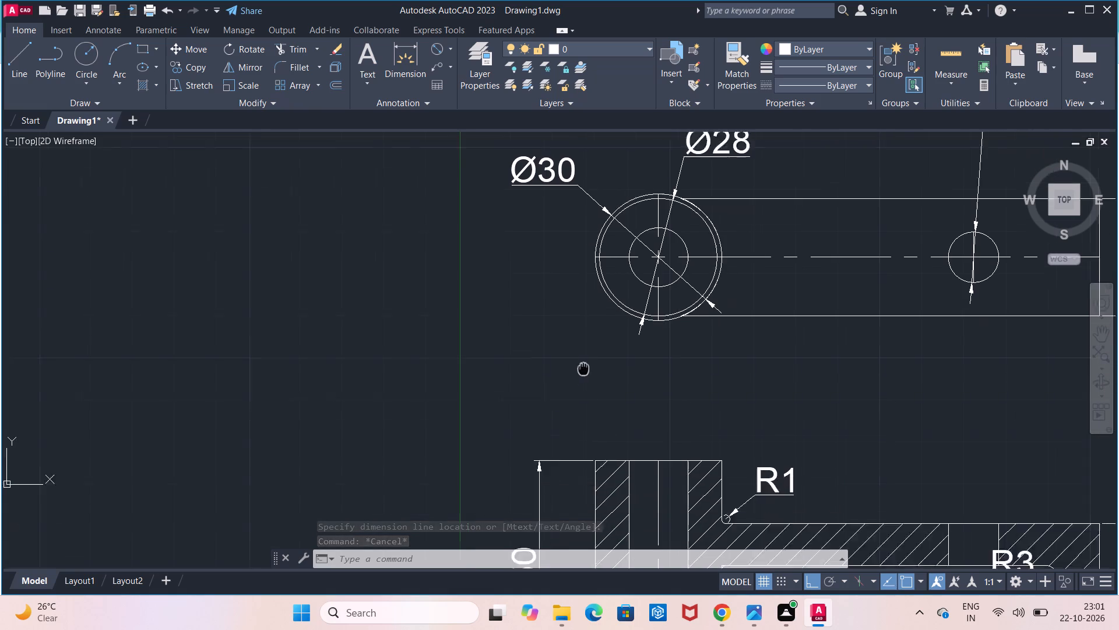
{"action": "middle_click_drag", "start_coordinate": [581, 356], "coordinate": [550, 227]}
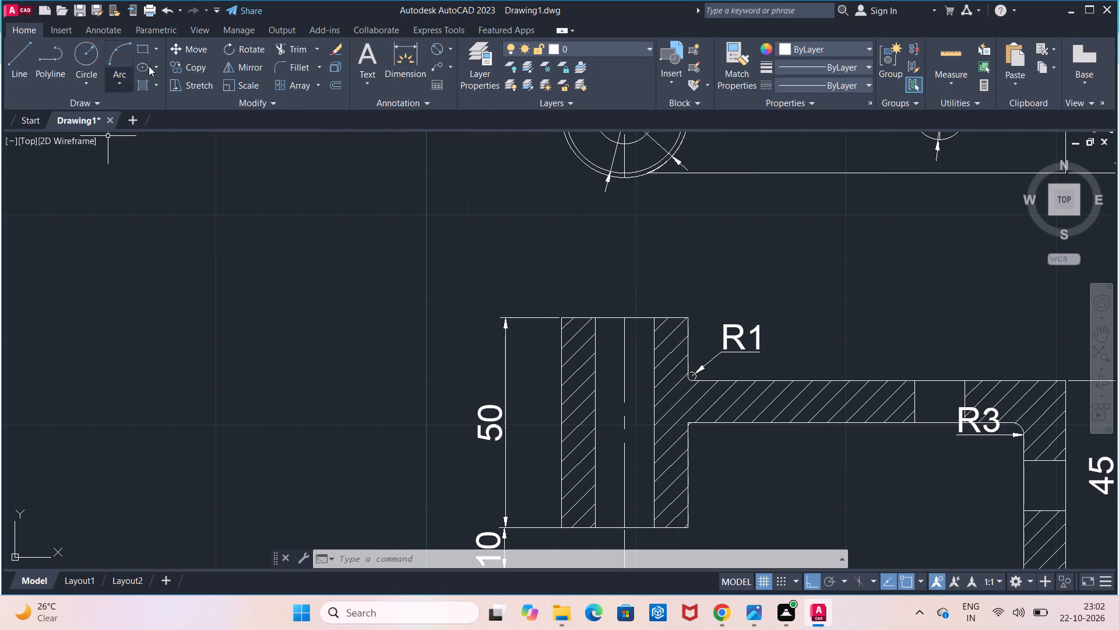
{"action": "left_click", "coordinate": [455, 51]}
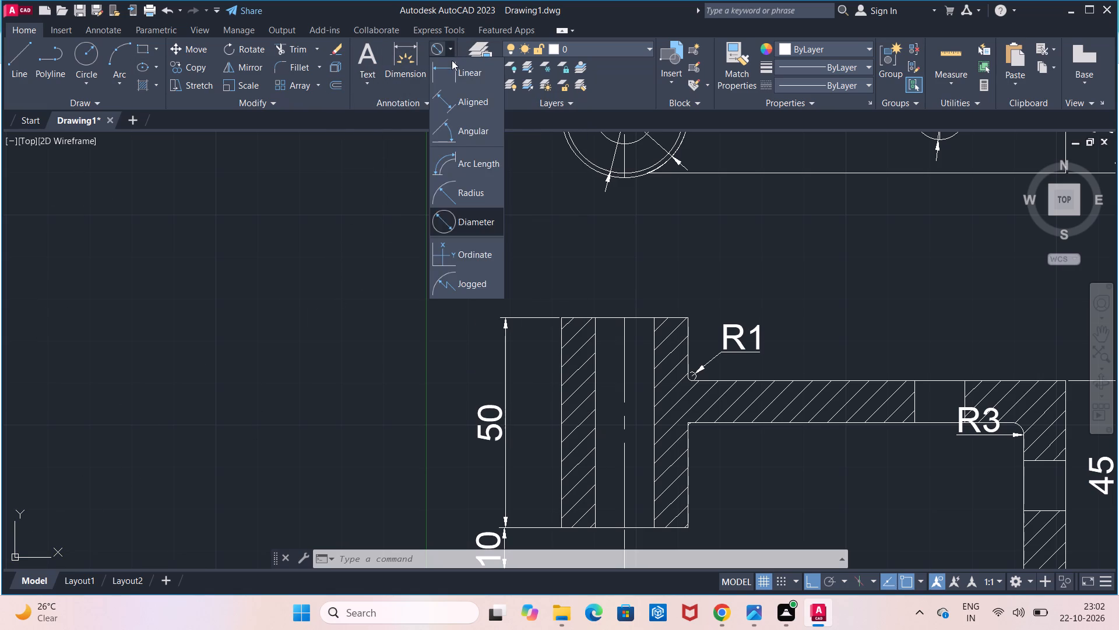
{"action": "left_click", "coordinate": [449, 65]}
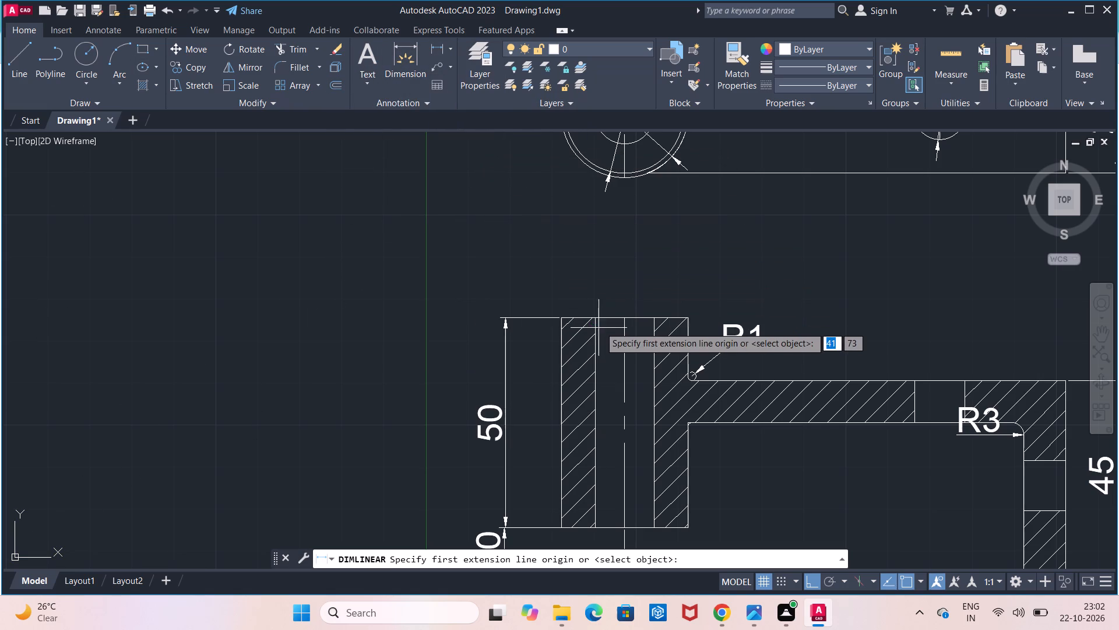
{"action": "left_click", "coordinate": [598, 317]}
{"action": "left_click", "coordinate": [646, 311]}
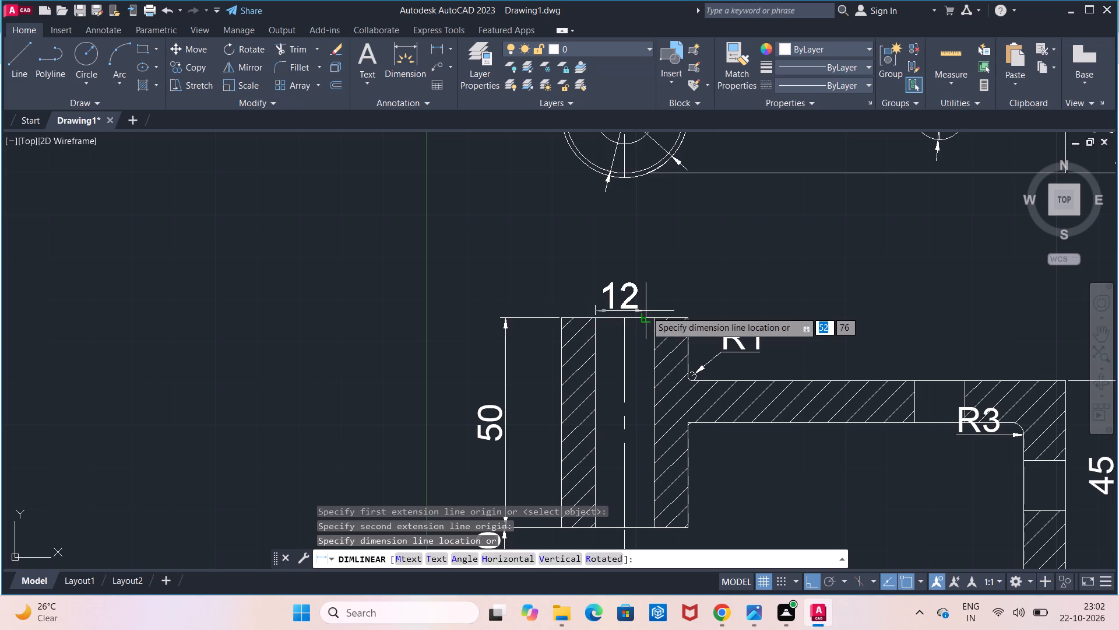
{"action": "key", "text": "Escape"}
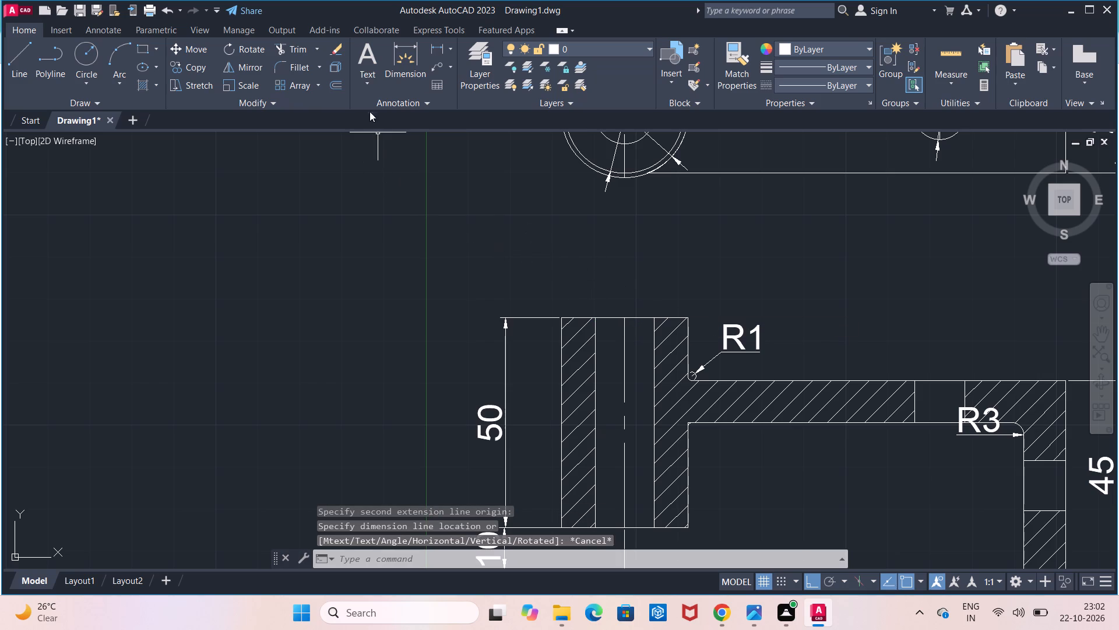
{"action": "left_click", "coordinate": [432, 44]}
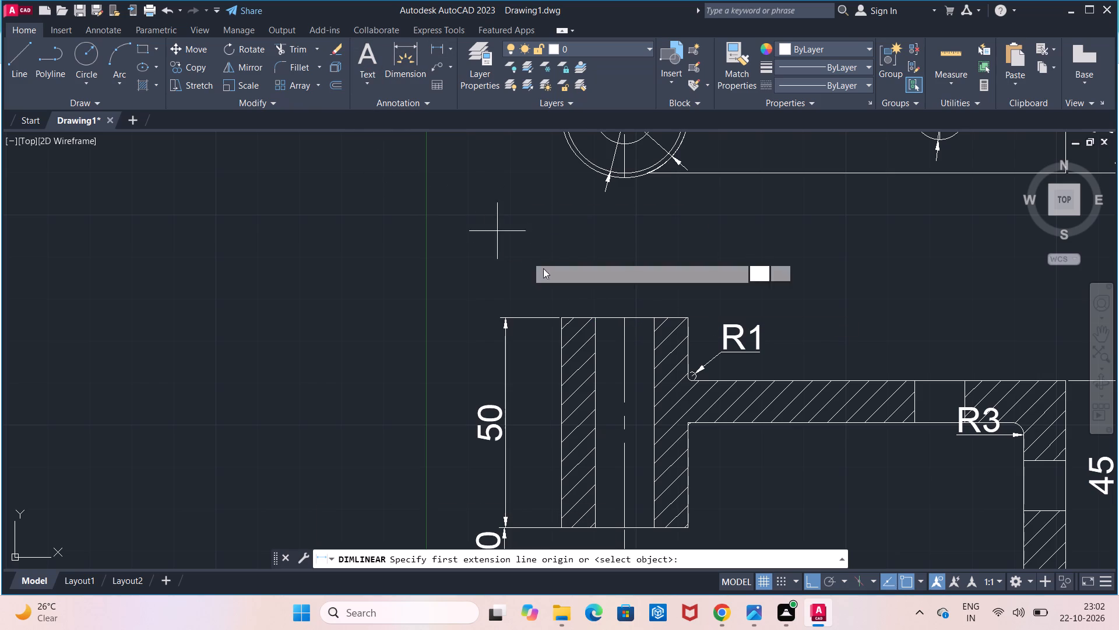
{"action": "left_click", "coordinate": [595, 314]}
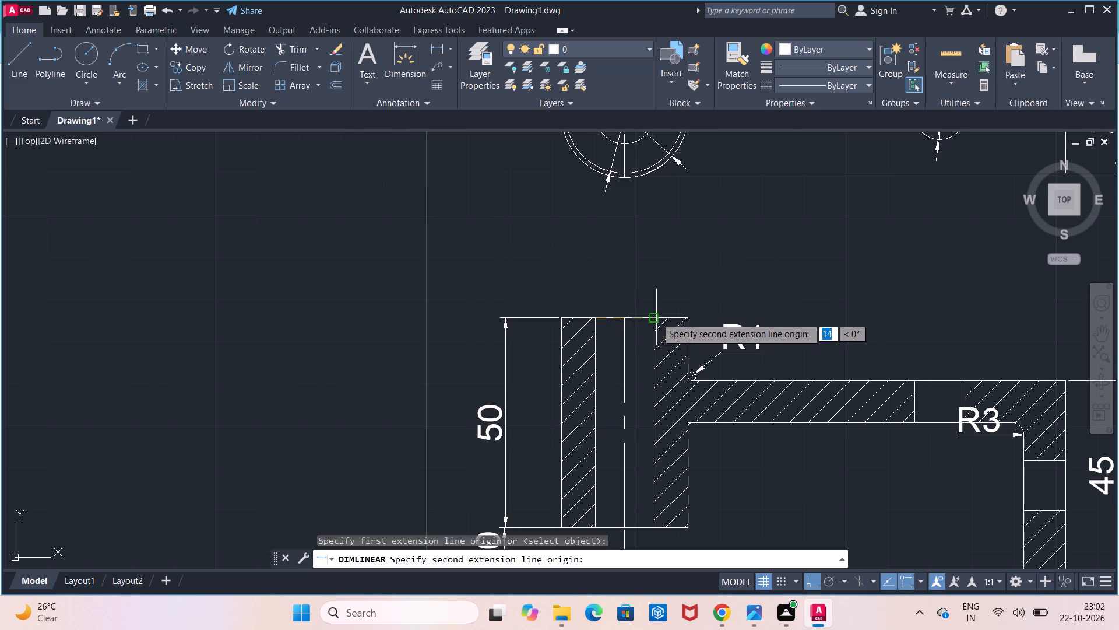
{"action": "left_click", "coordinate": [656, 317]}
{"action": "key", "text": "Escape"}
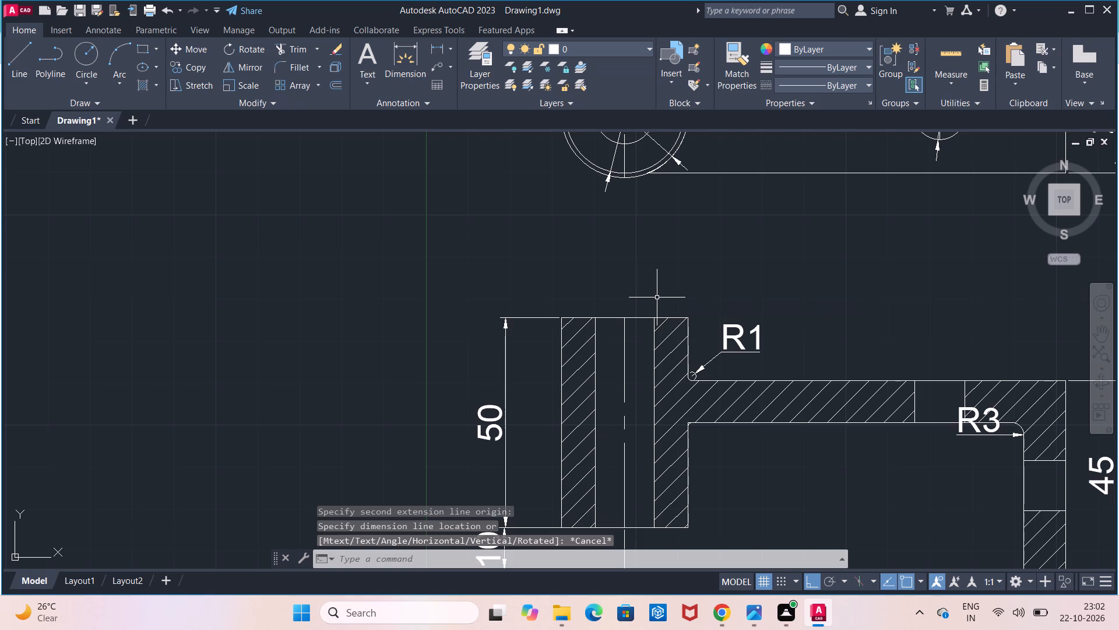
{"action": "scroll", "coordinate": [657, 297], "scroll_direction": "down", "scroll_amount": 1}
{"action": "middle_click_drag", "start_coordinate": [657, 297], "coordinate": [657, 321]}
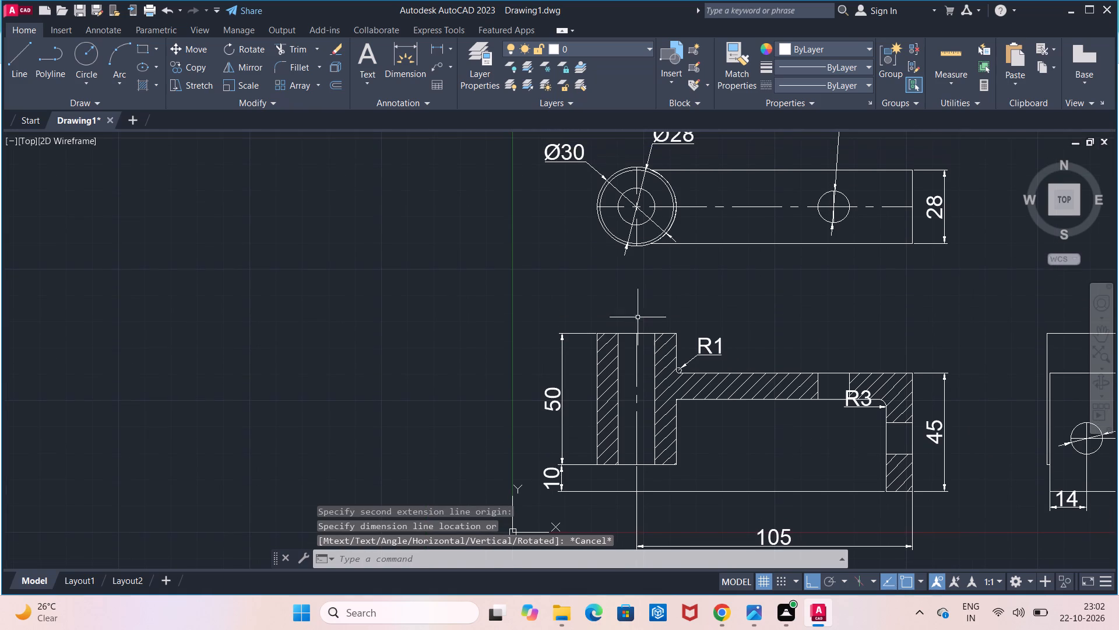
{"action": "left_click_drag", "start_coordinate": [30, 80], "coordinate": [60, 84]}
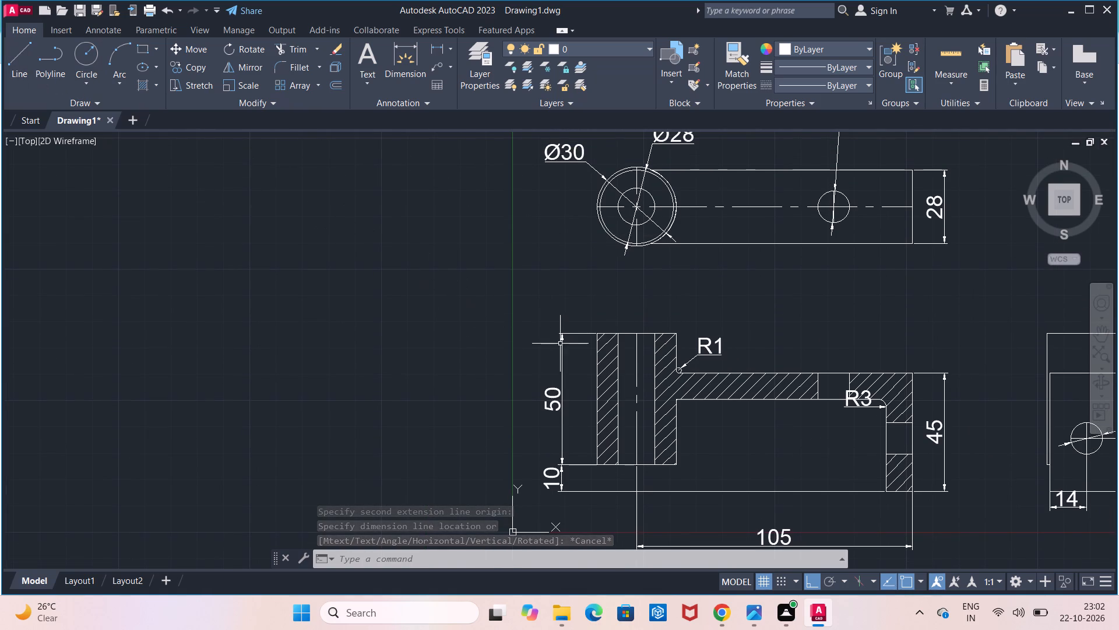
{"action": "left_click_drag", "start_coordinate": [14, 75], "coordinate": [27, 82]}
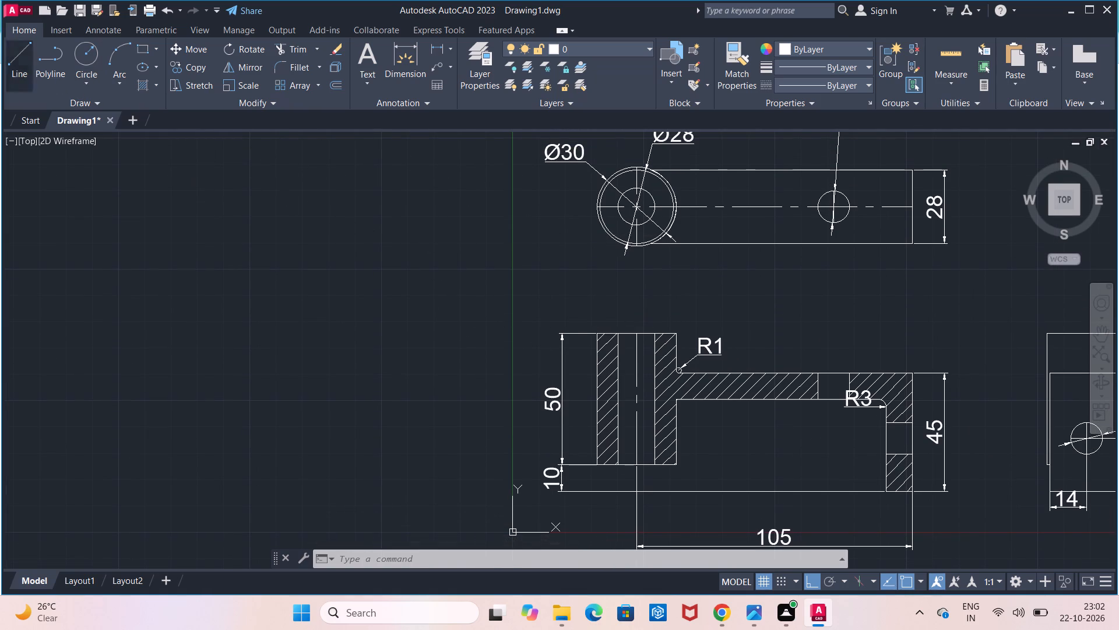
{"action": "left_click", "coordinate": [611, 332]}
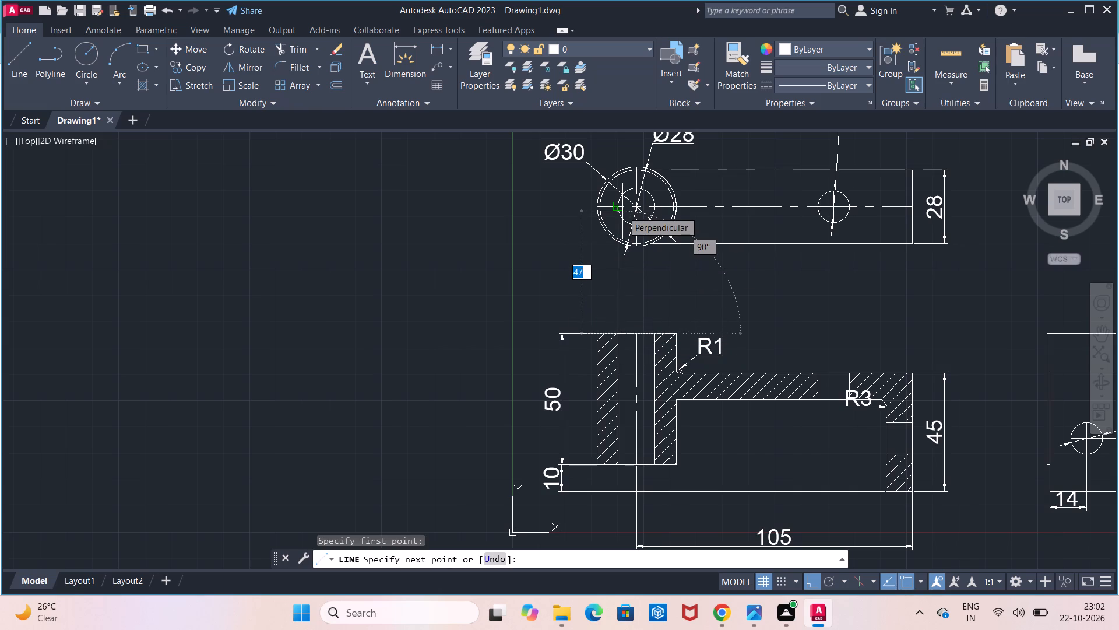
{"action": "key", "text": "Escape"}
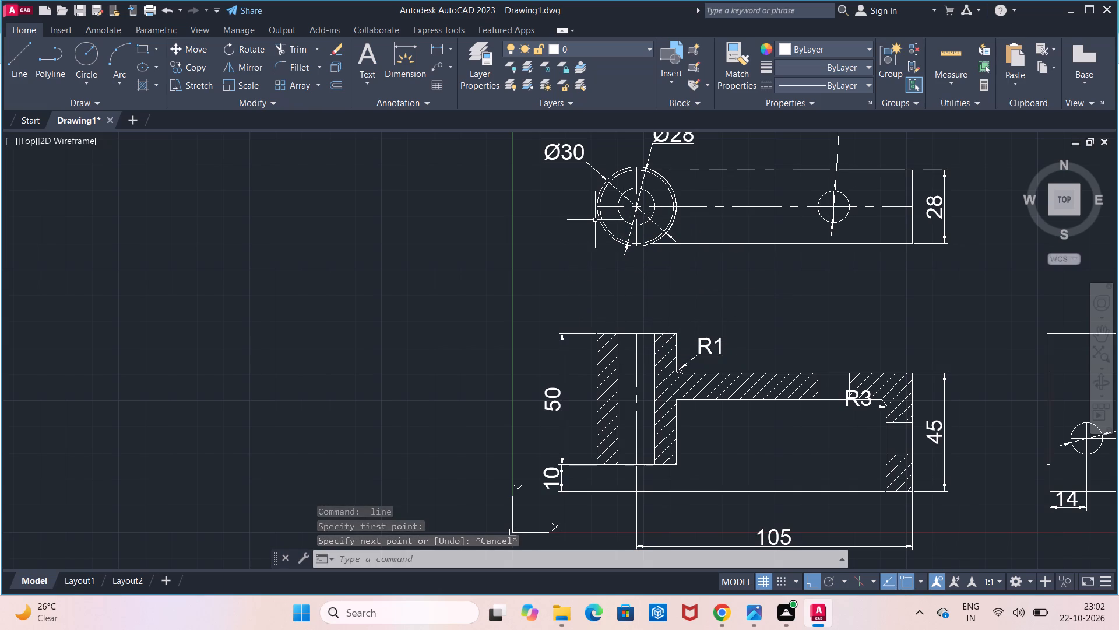
Delete the Ø28 dimension from the hub in the top view.
{"action": "middle_click_drag", "start_coordinate": [595, 220], "coordinate": [525, 280]}
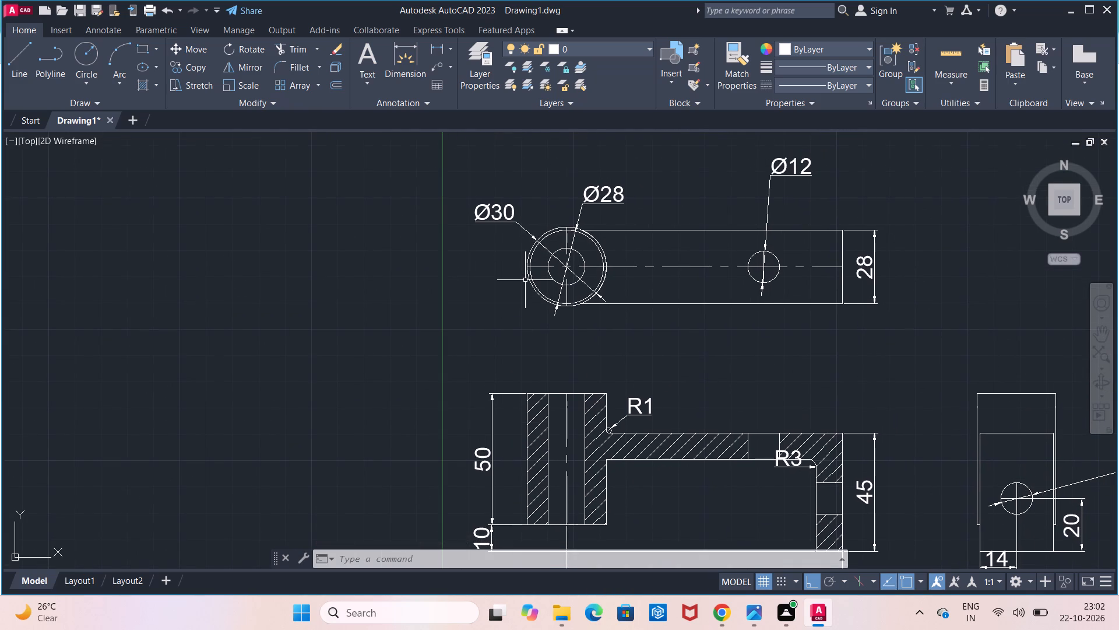
{"action": "left_click", "coordinate": [587, 198]}
{"action": "key", "text": "Delete"}
Turn off command logging with the LOGFILEOFF command.
{"action": "scroll", "coordinate": [636, 290], "scroll_direction": "down", "scroll_amount": 3}
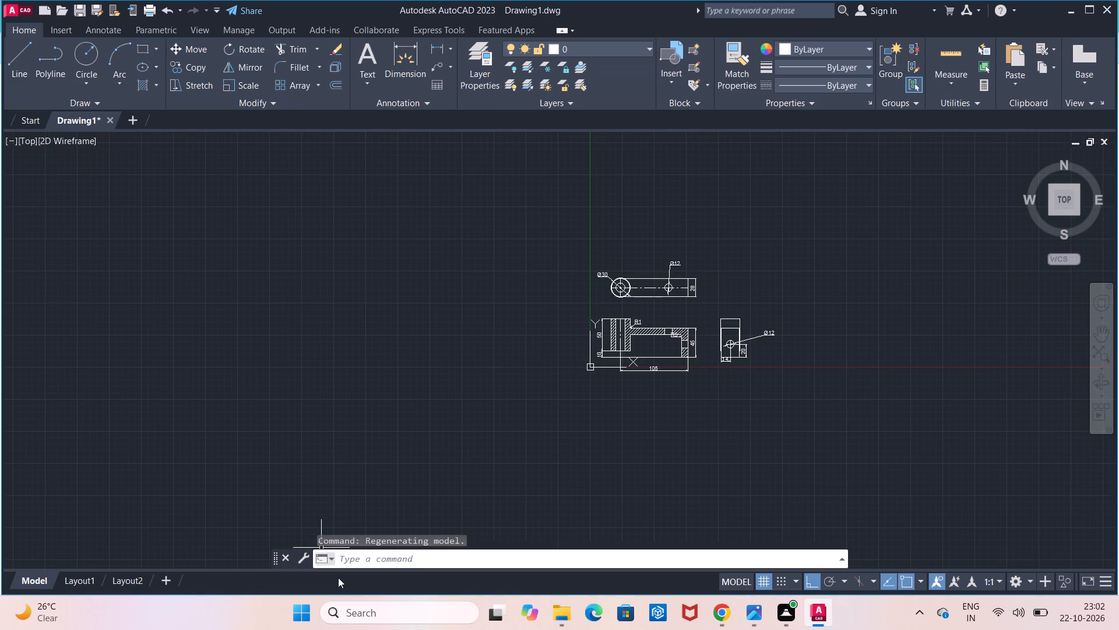
{"action": "left_click", "coordinate": [404, 559]}
{"action": "type", "text": "log"}
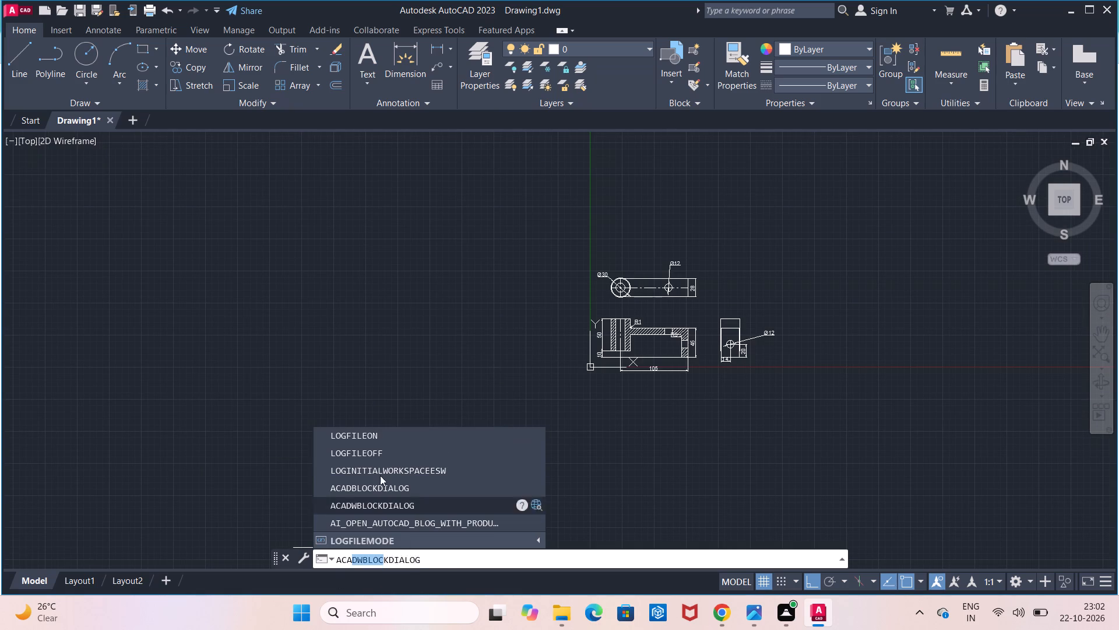
{"action": "left_click", "coordinate": [376, 448]}
Save the drawing in Documents as an AutoCAD 2018 drawing named "L-Shaped Pivot Bracket".
{"action": "scroll", "coordinate": [684, 407], "scroll_direction": "up", "scroll_amount": 1}
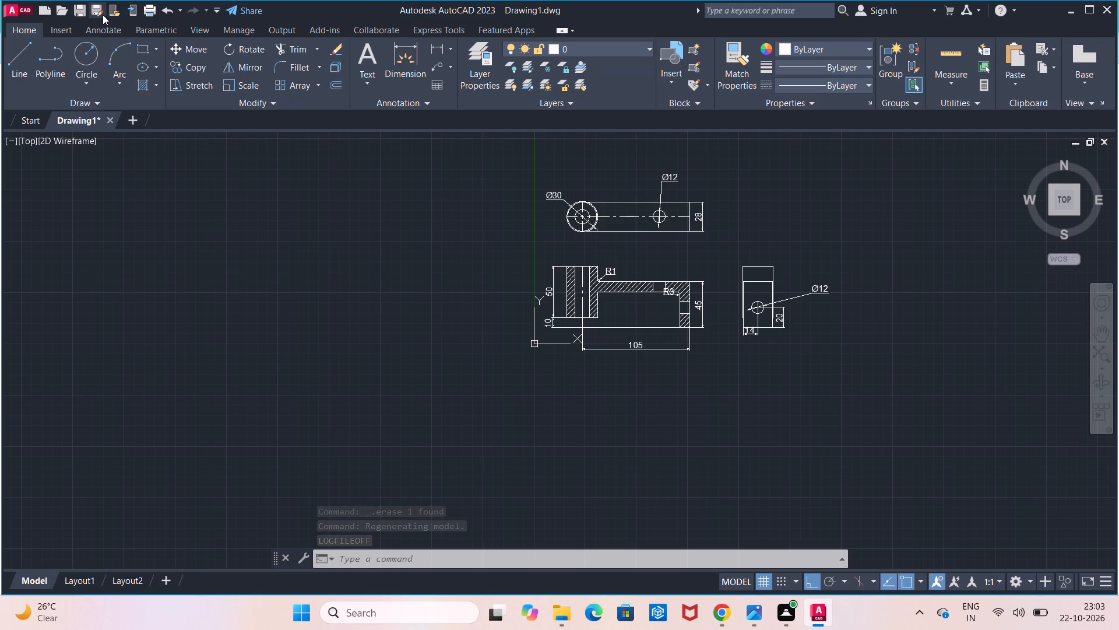
{"action": "left_click", "coordinate": [73, 12]}
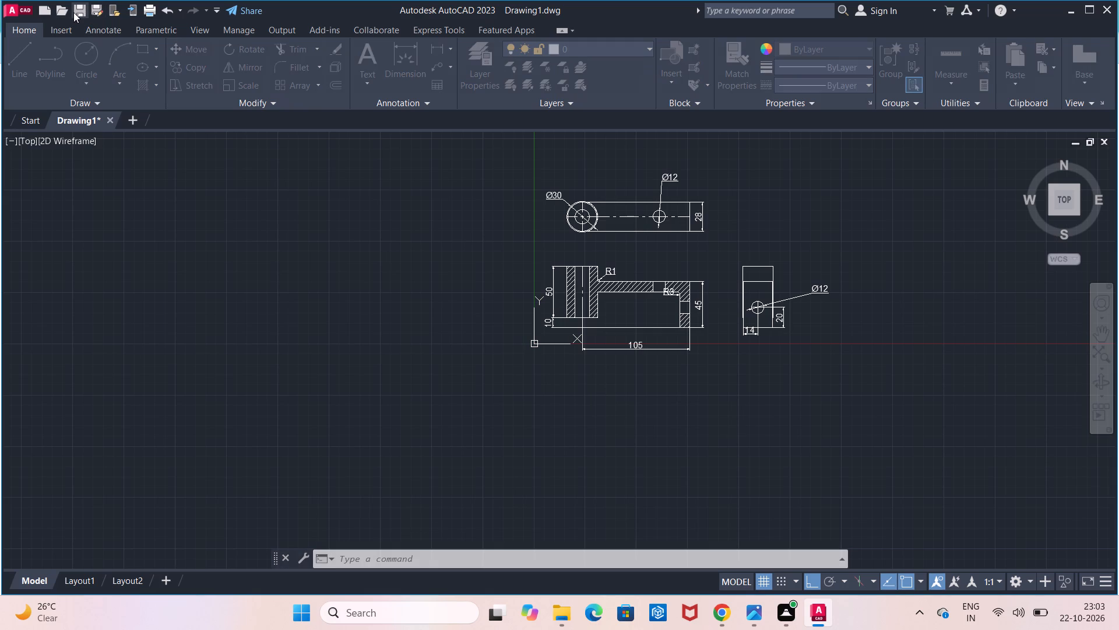
{"action": "key", "text": "BackSpace"}
{"action": "key", "text": "equal"}
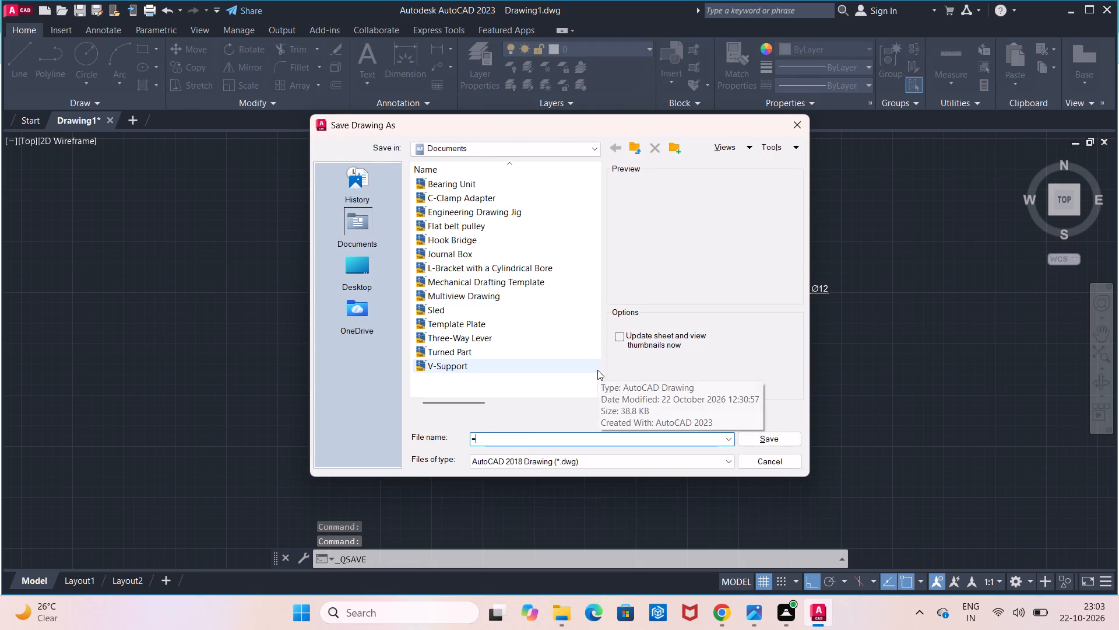
{"action": "key", "text": "BackSpace"}
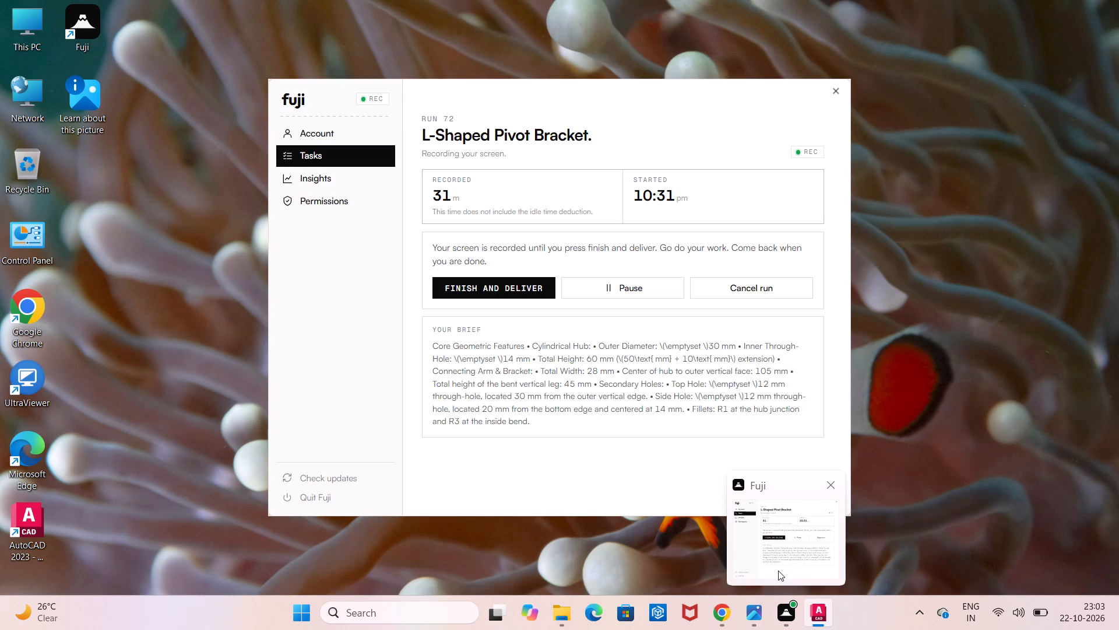
{"action": "left_click", "coordinate": [518, 429]}
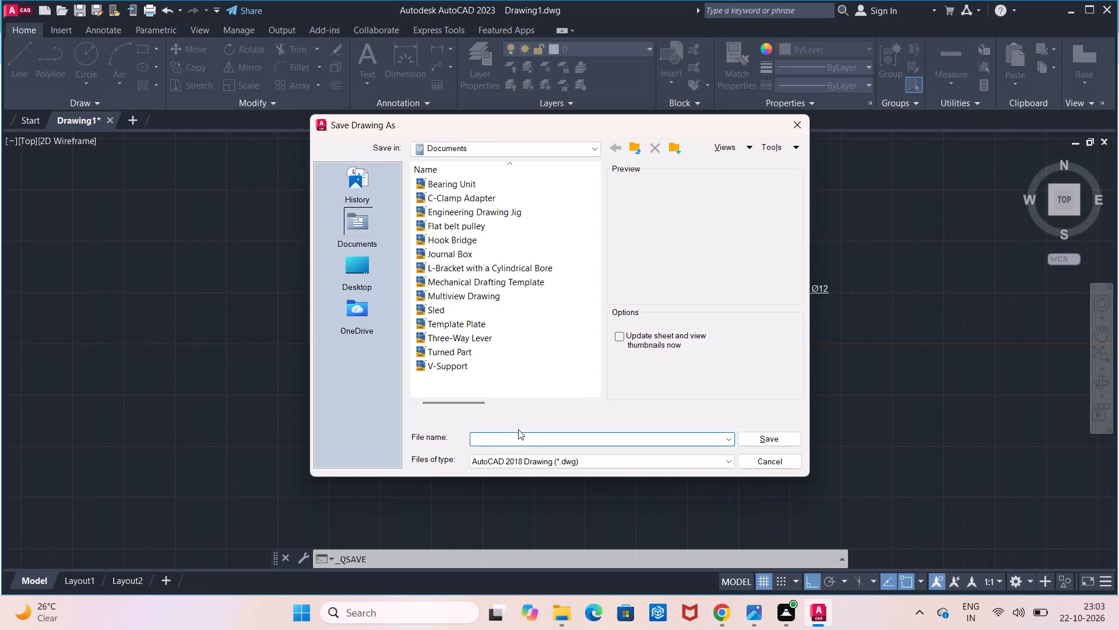
{"action": "key", "text": "l"}
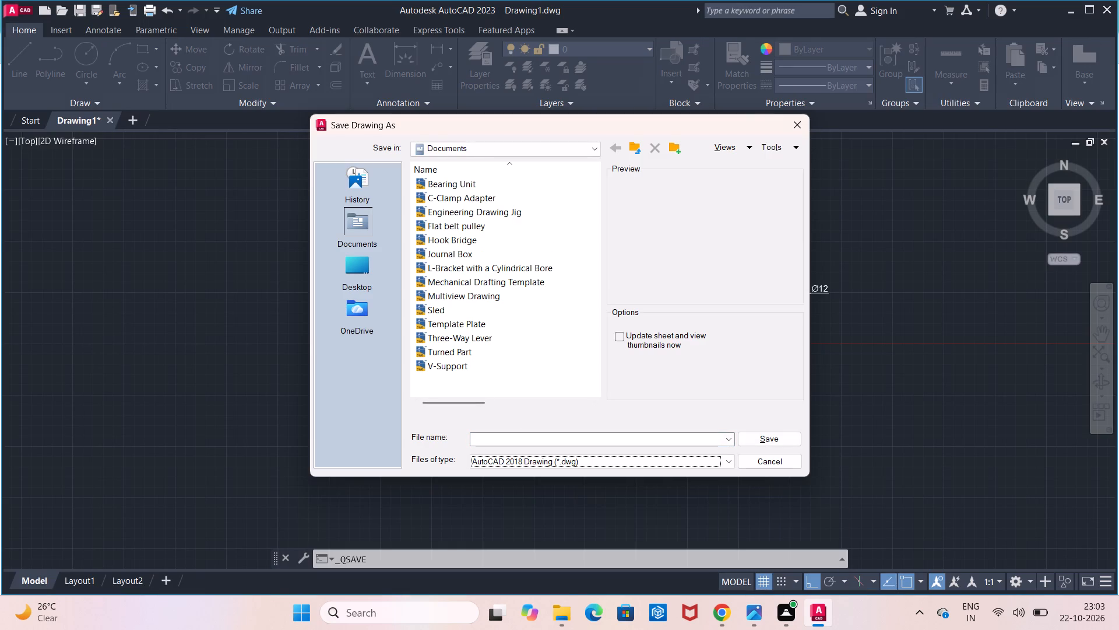
{"action": "left_click", "coordinate": [518, 438]}
{"action": "type", "text": "LK"}
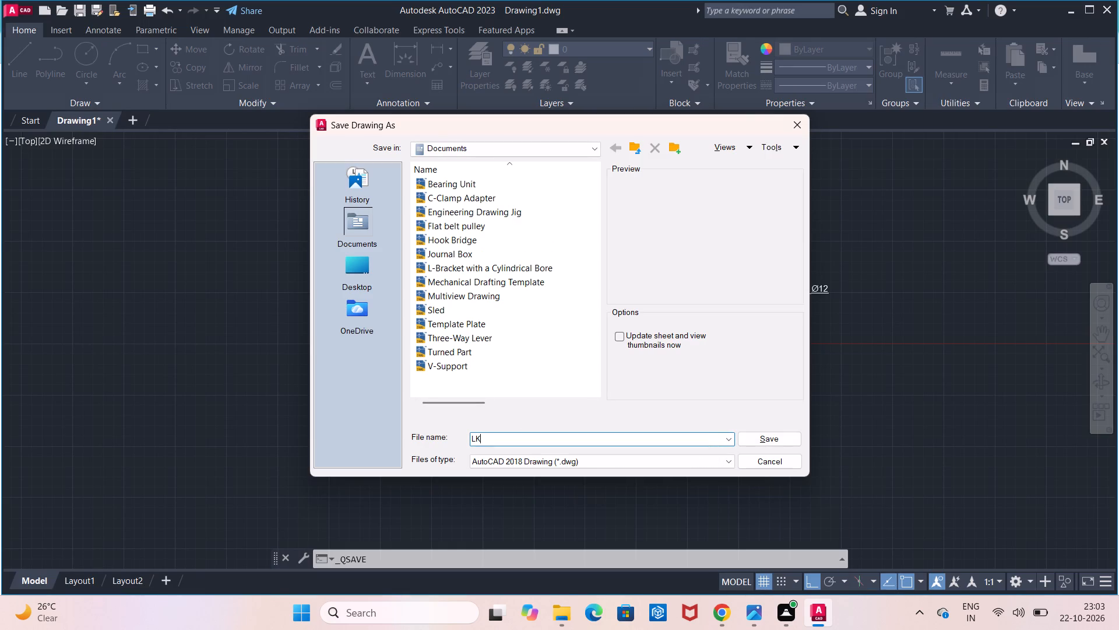
{"action": "key", "text": "BackSpace"}
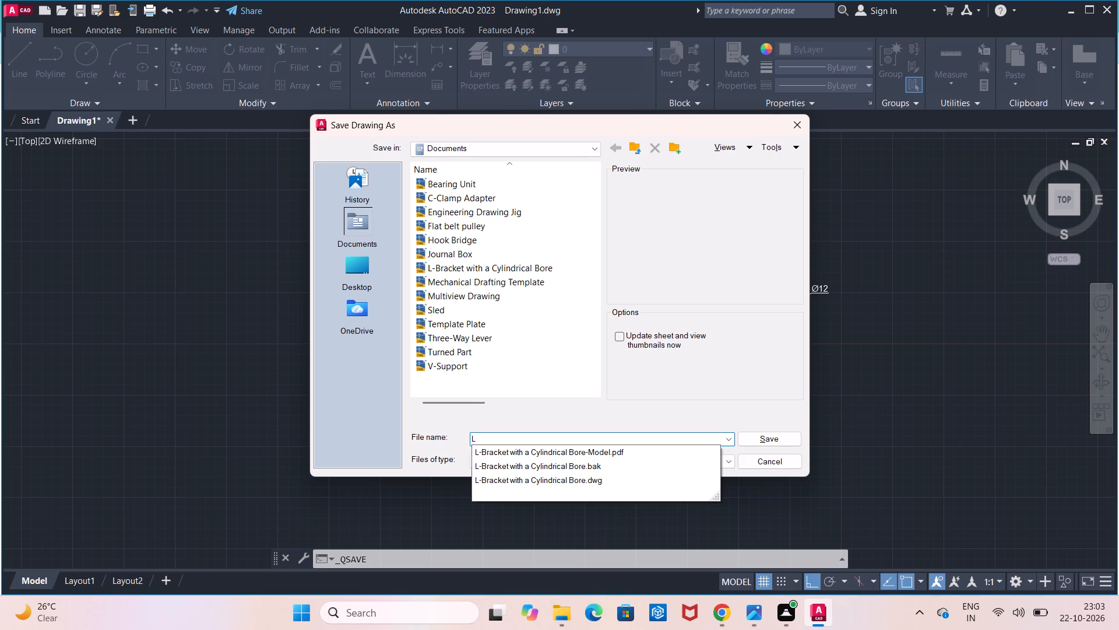
{"action": "key", "text": "minus"}
{"action": "key", "text": "s"}
{"action": "type", "text": "haped"}
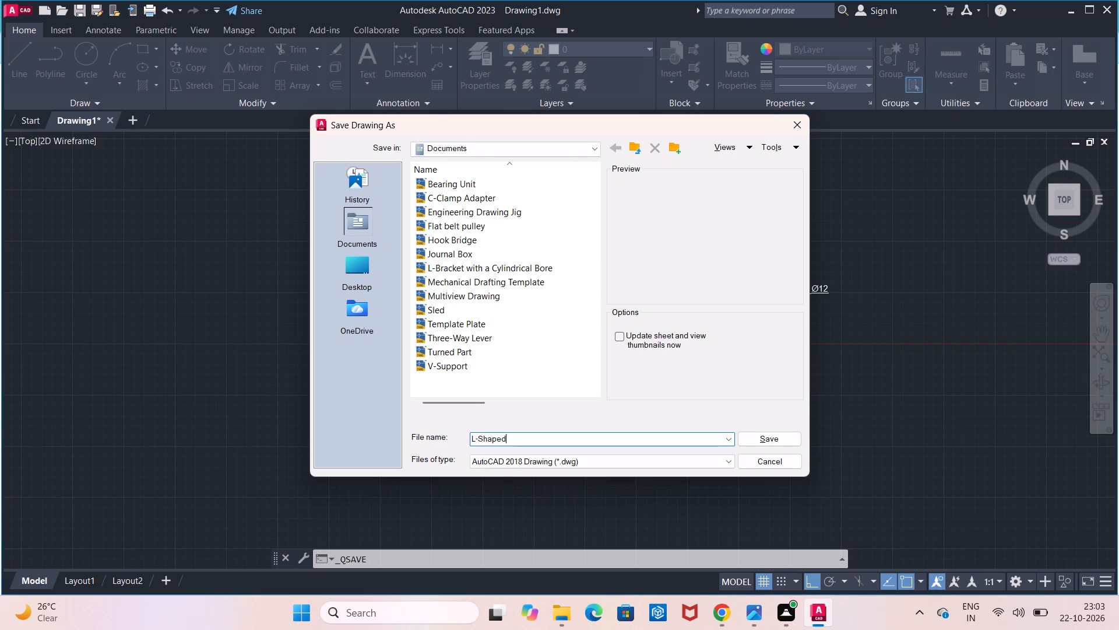
{"action": "key", "text": "space"}
{"action": "key", "text": "p"}
{"action": "type", "text": "ivot"}
{"action": "key", "text": "space"}
{"action": "key", "text": "b"}
{"action": "type", "text": "racket"}
{"action": "left_click", "coordinate": [741, 433]}
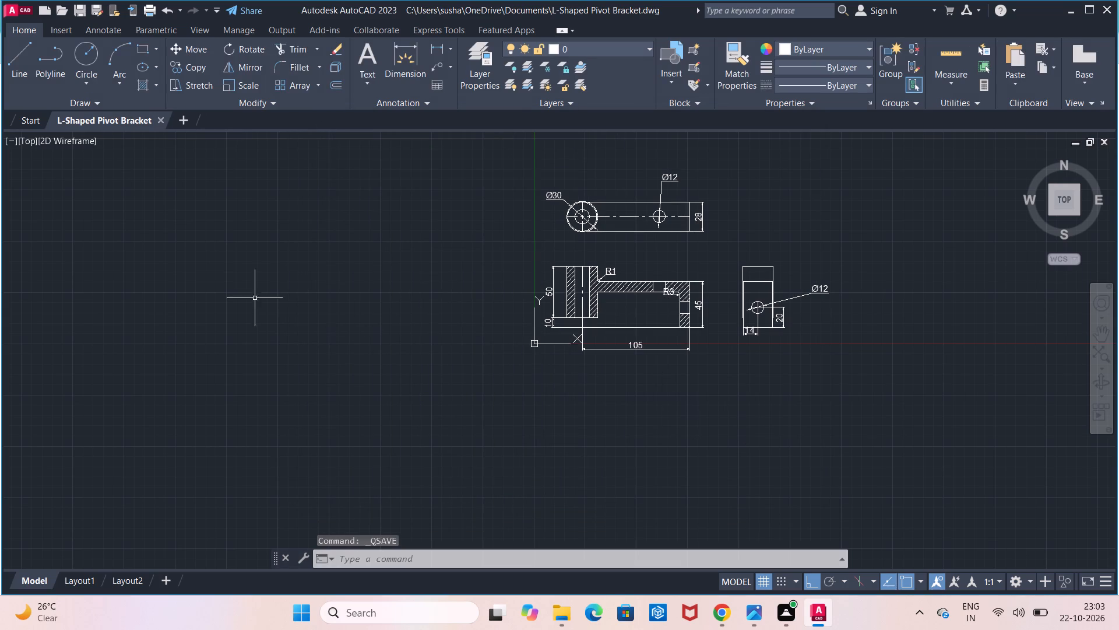
Set up a plot on ISO A4 (297.00 x 210.00 MM) paper in landscape orientation, with the plot centred.
{"action": "left_click", "coordinate": [152, 13]}
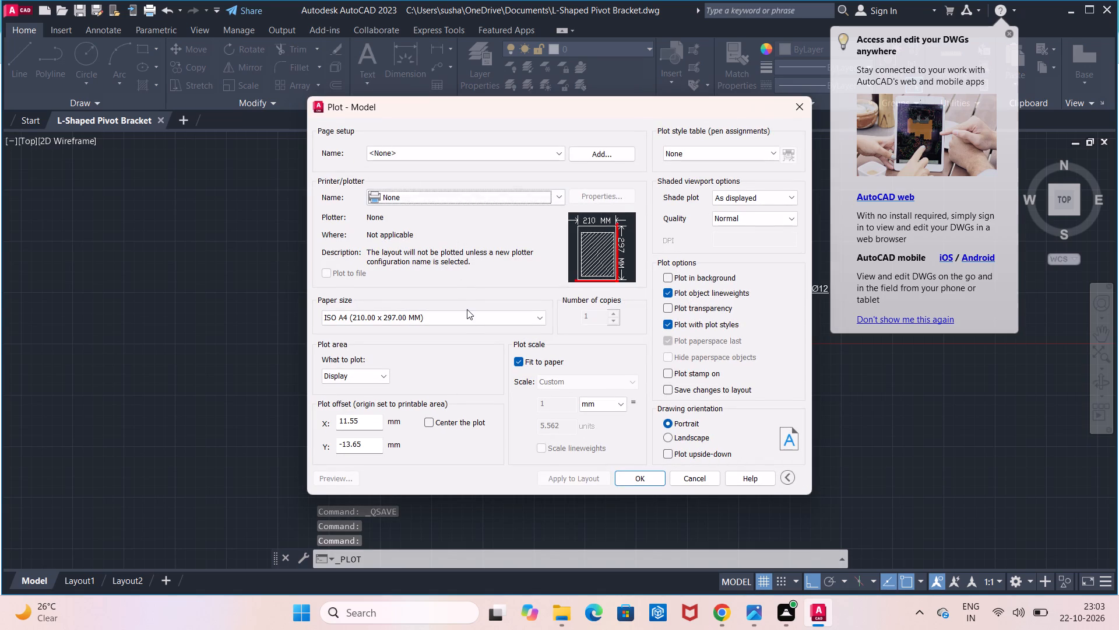
{"action": "left_click", "coordinate": [469, 316]}
{"action": "left_click", "coordinate": [469, 335]}
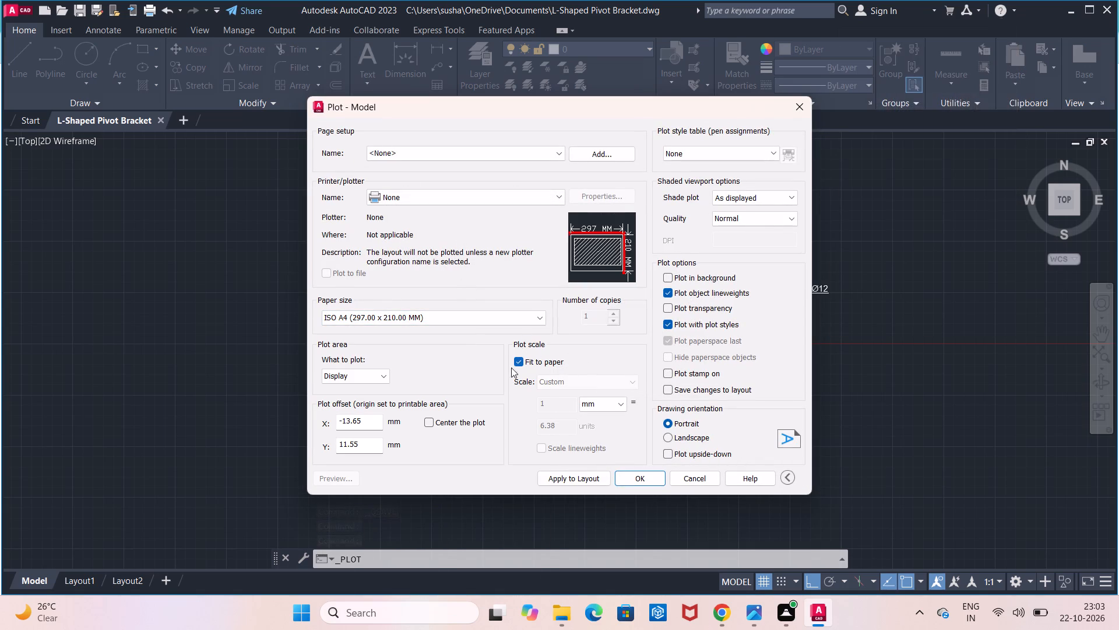
{"action": "left_click", "coordinate": [664, 433]}
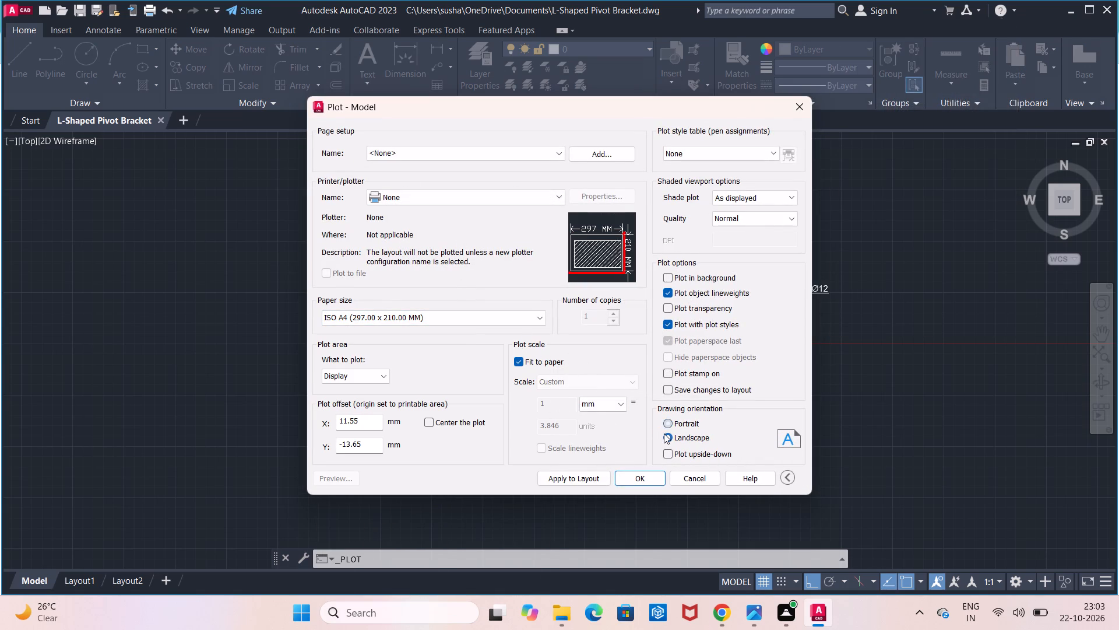
{"action": "left_click", "coordinate": [427, 428]}
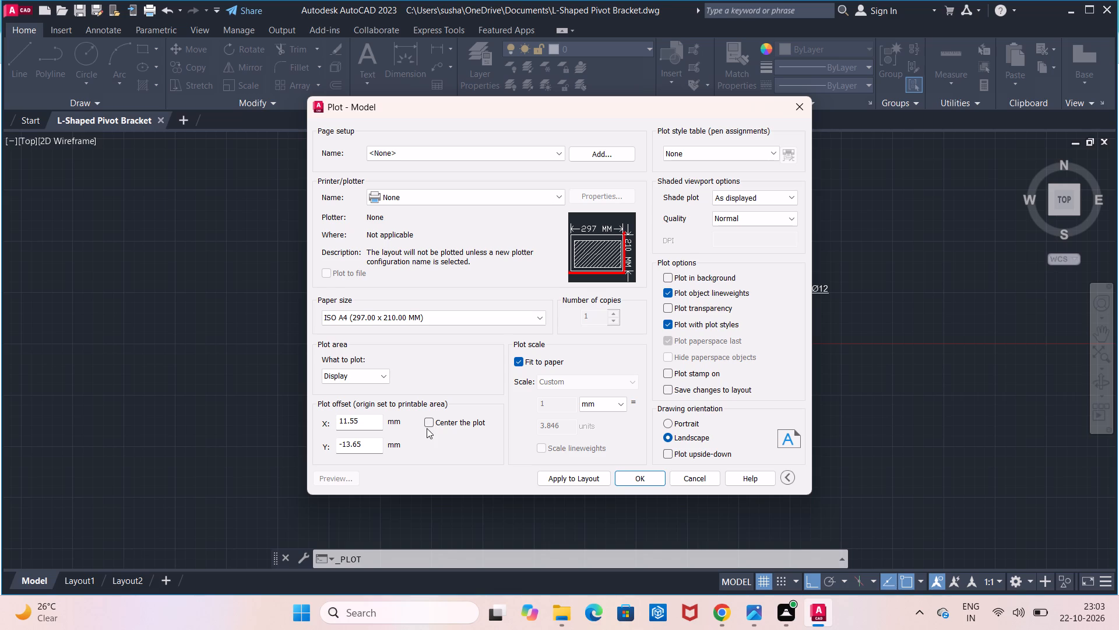
{"action": "left_click", "coordinate": [428, 422]}
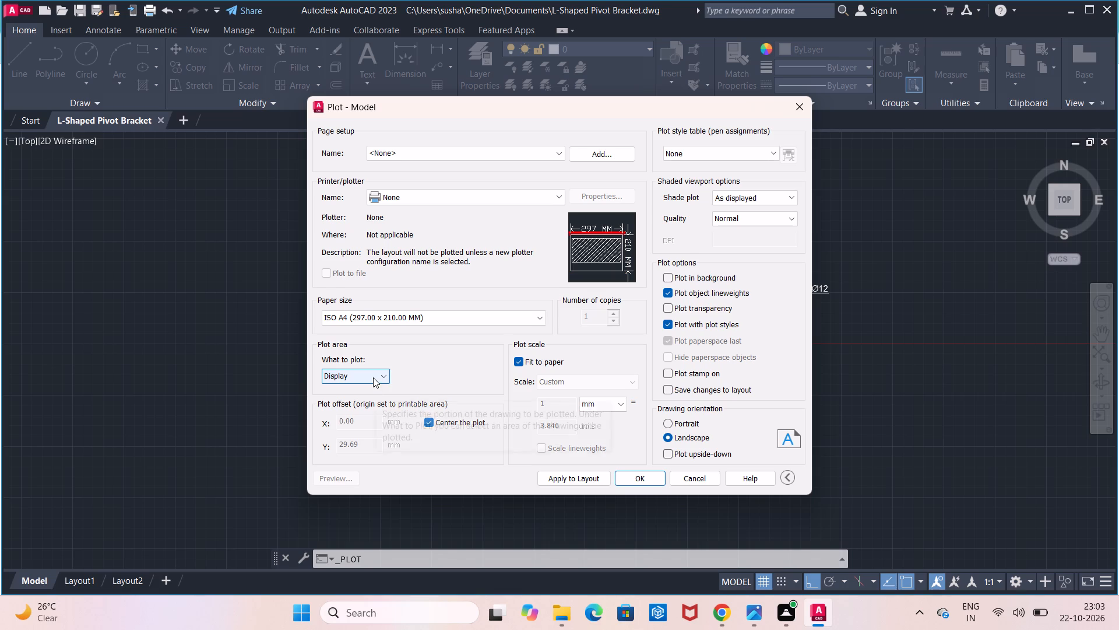
Set the plot area to a window enclosing all three views and their dimensions.
{"action": "left_click", "coordinate": [373, 377]}
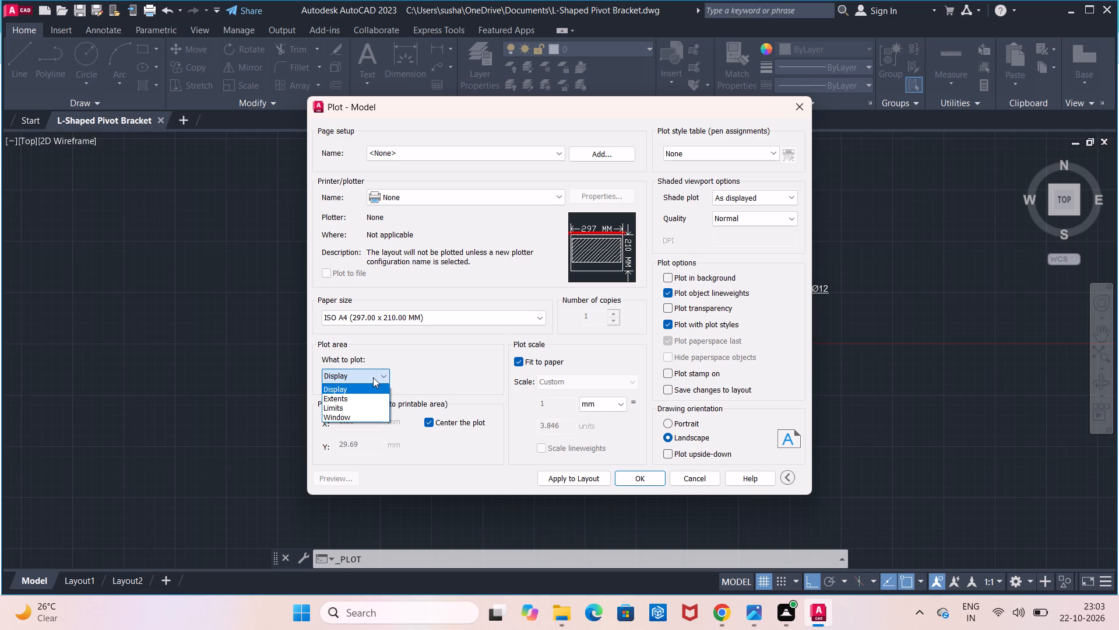
{"action": "left_click", "coordinate": [371, 412]}
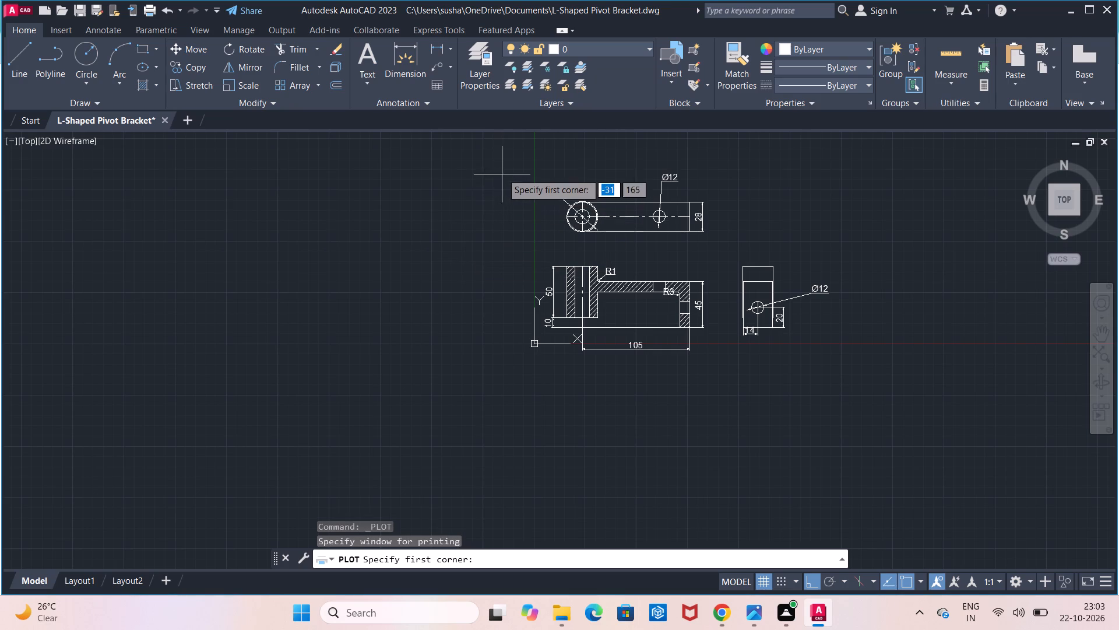
{"action": "left_click", "coordinate": [502, 158]}
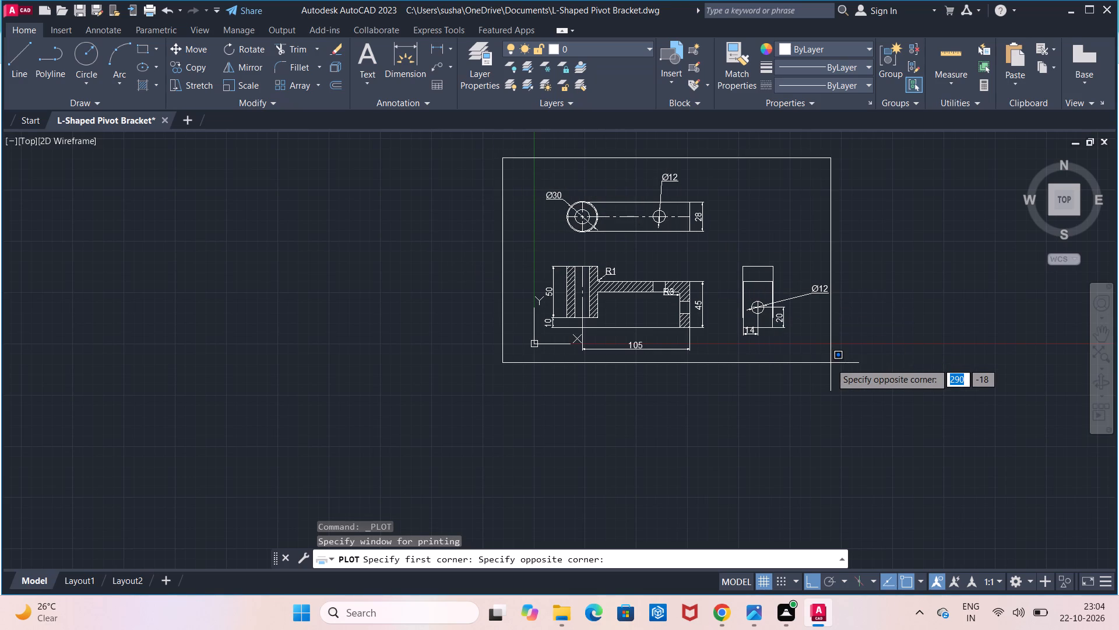
{"action": "left_click", "coordinate": [840, 362]}
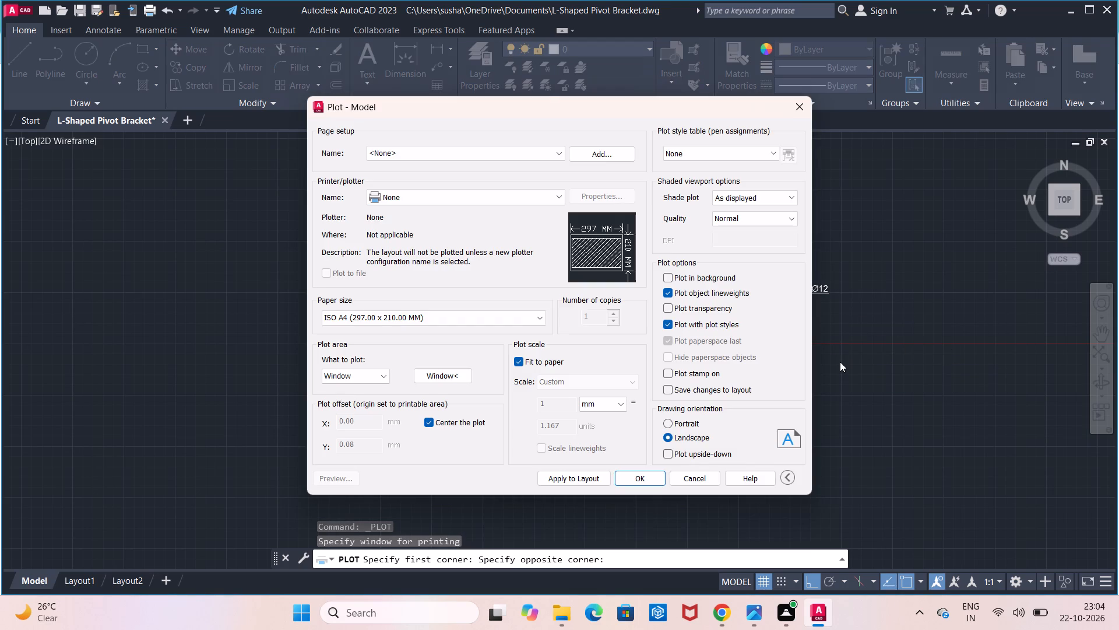
Choose DWG To PDF.pc3 as the plotter.
{"action": "left_click", "coordinate": [511, 192]}
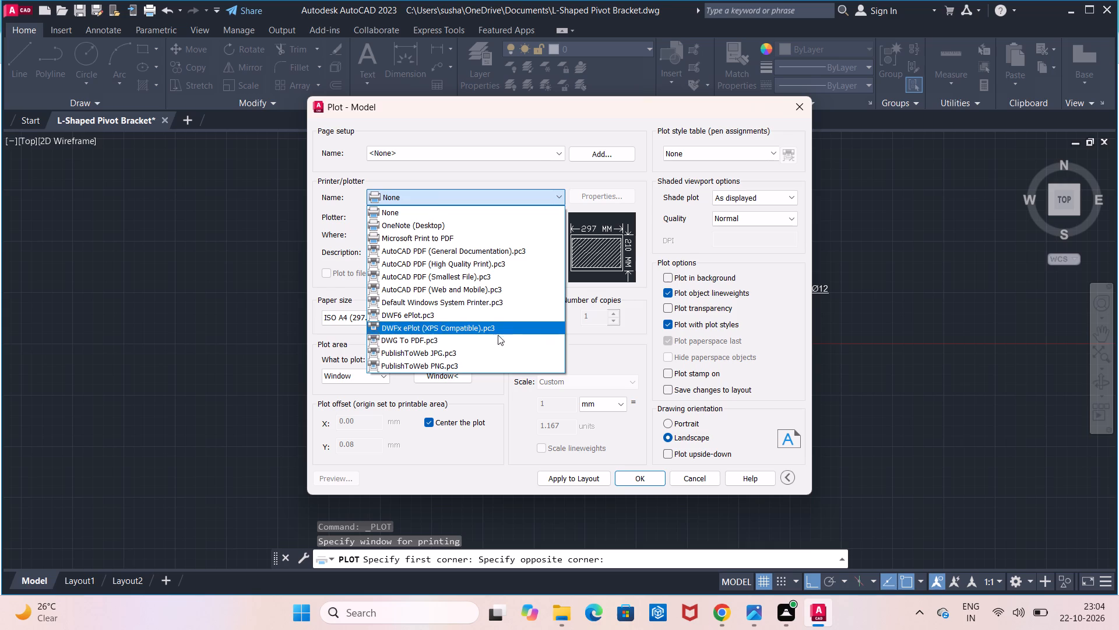
{"action": "left_click", "coordinate": [497, 342]}
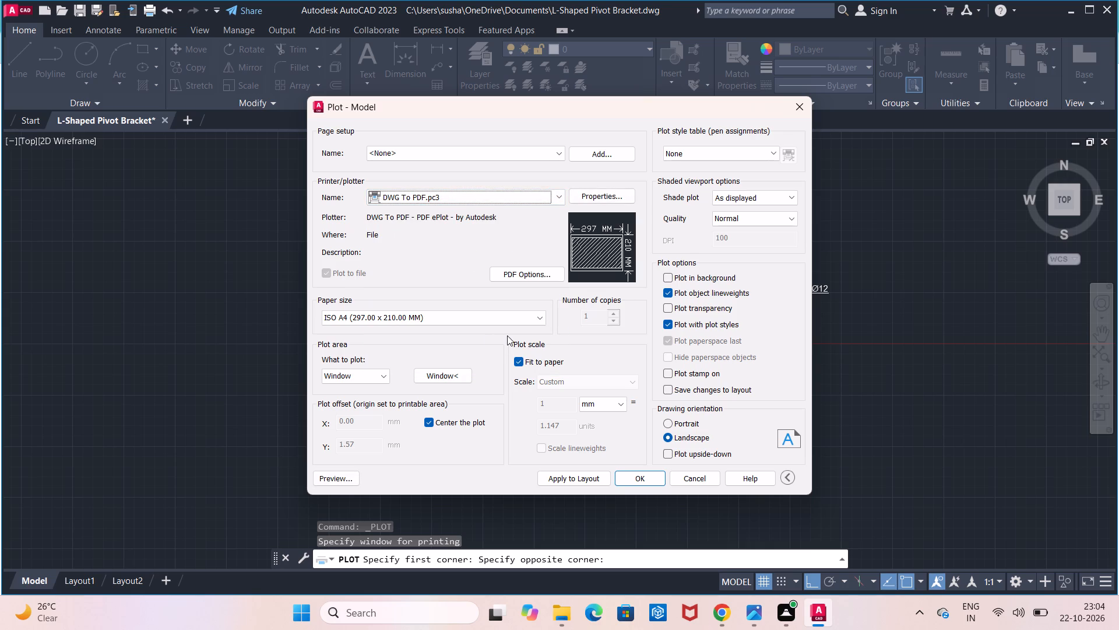
Plot the drawing to Documents as "L-Shaped Pivot Bracket-Model.pdf", look over the resulting PDF and close it.
{"action": "scroll", "coordinate": [507, 335], "scroll_direction": "down", "scroll_amount": 1}
{"action": "left_click", "coordinate": [652, 479]}
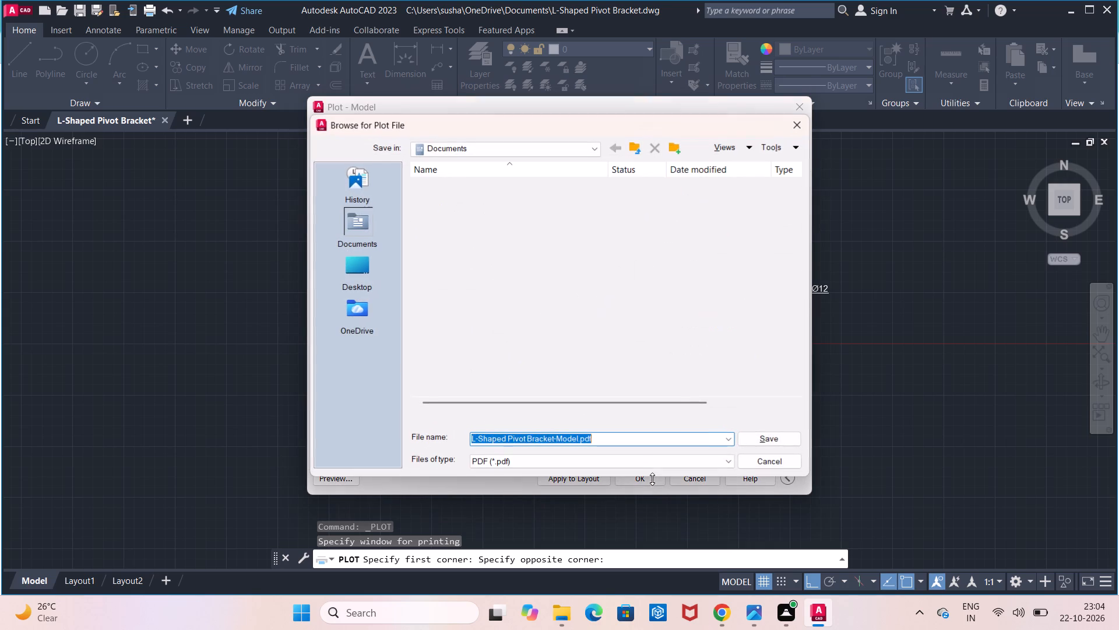
{"action": "left_click", "coordinate": [797, 439]}
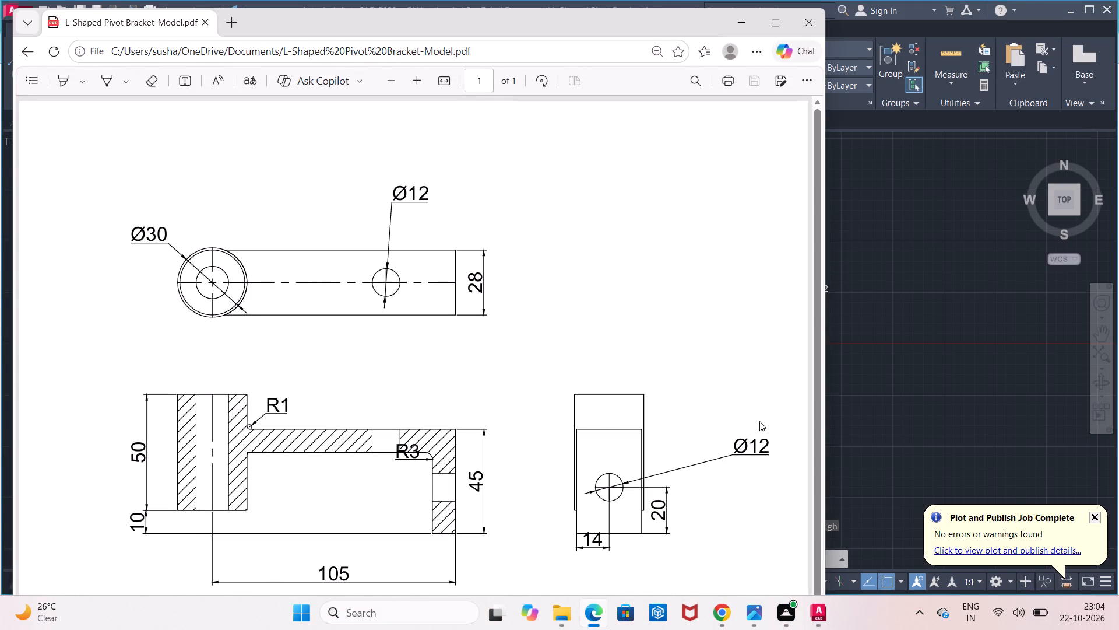
{"action": "scroll", "coordinate": [573, 409], "scroll_direction": "down", "scroll_amount": 2}
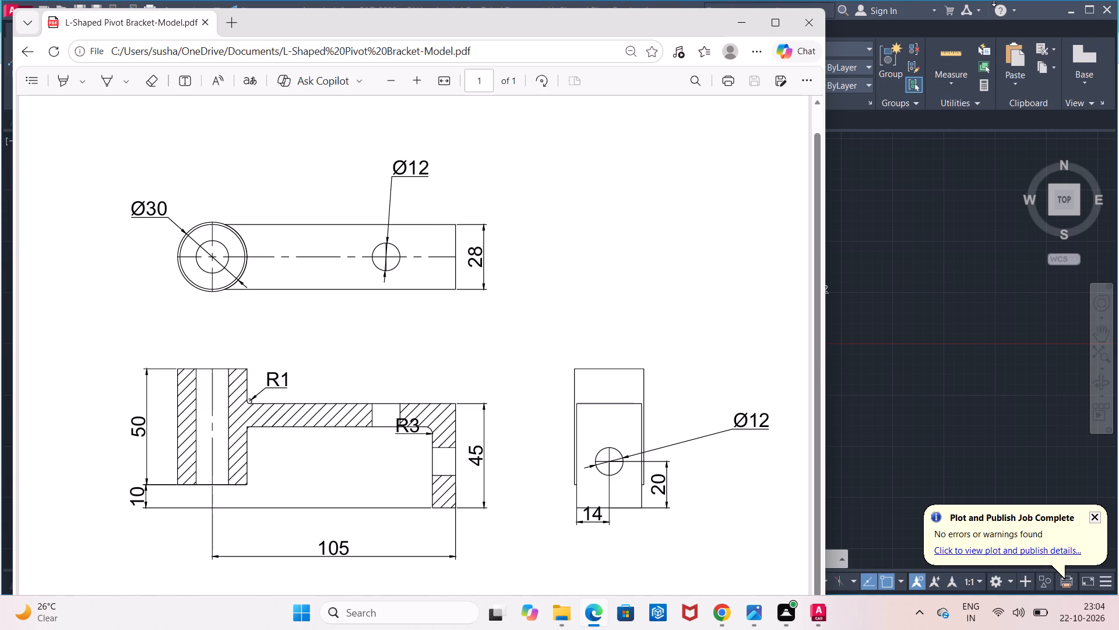
{"action": "left_click", "coordinate": [821, 23]}
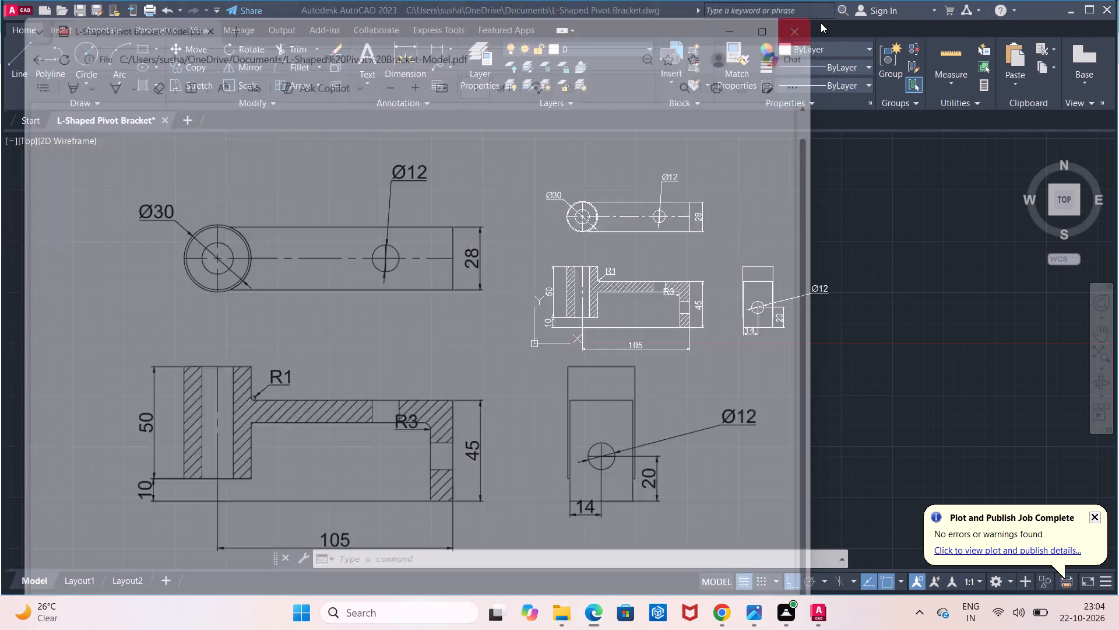
Quit AutoCAD and answer the closing prompt.
{"action": "left_click", "coordinate": [1102, 10]}
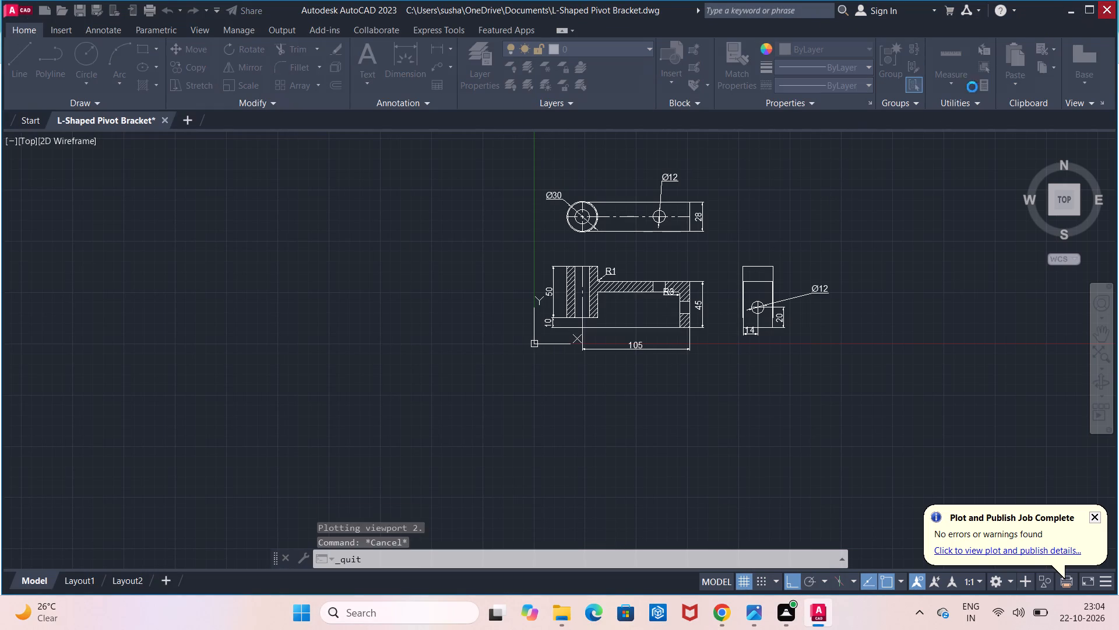
{"action": "left_click", "coordinate": [566, 337]}
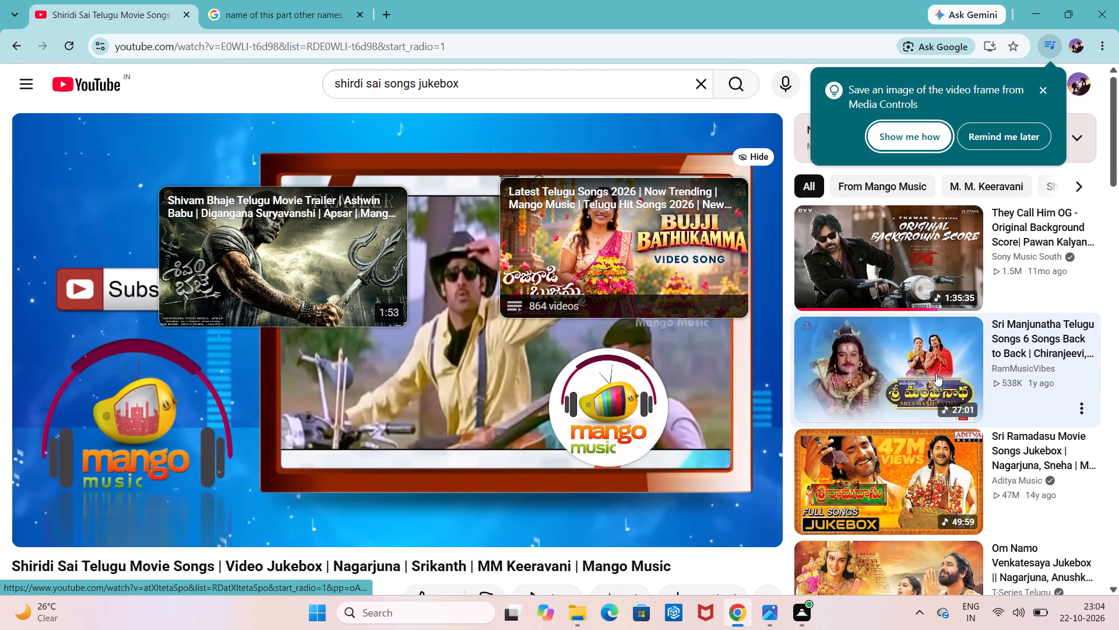
In Chrome, play the suggested YouTube video "Radhe Shyam (Telugu) Audio Jukebox" and skip its advertisement.
{"action": "scroll", "coordinate": [936, 373], "scroll_direction": "down", "scroll_amount": 4}
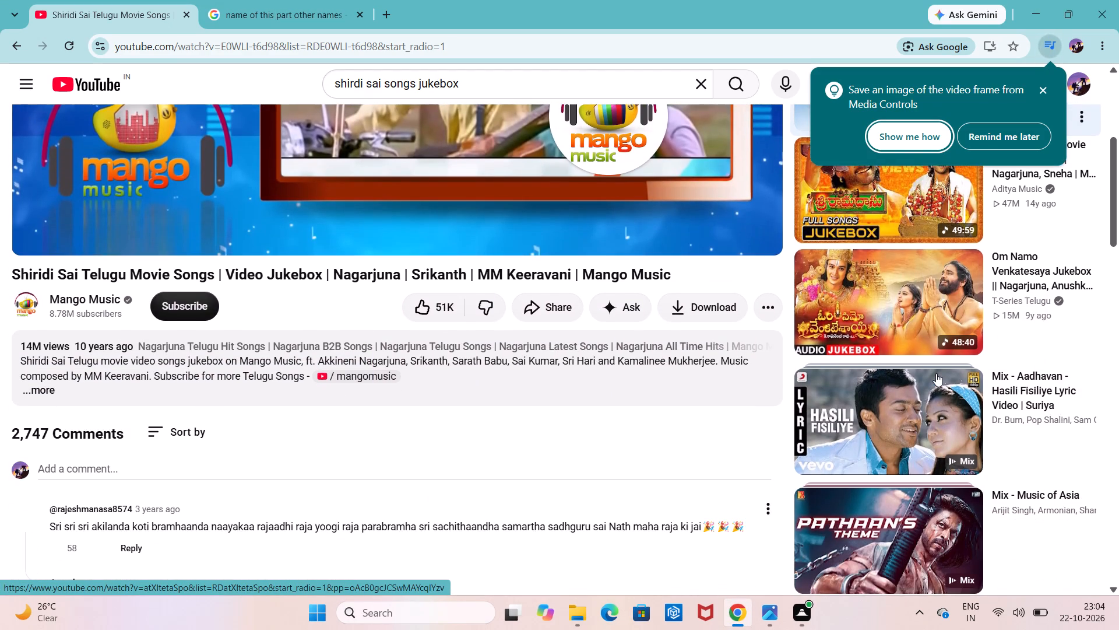
{"action": "scroll", "coordinate": [936, 373], "scroll_direction": "down", "scroll_amount": 1}
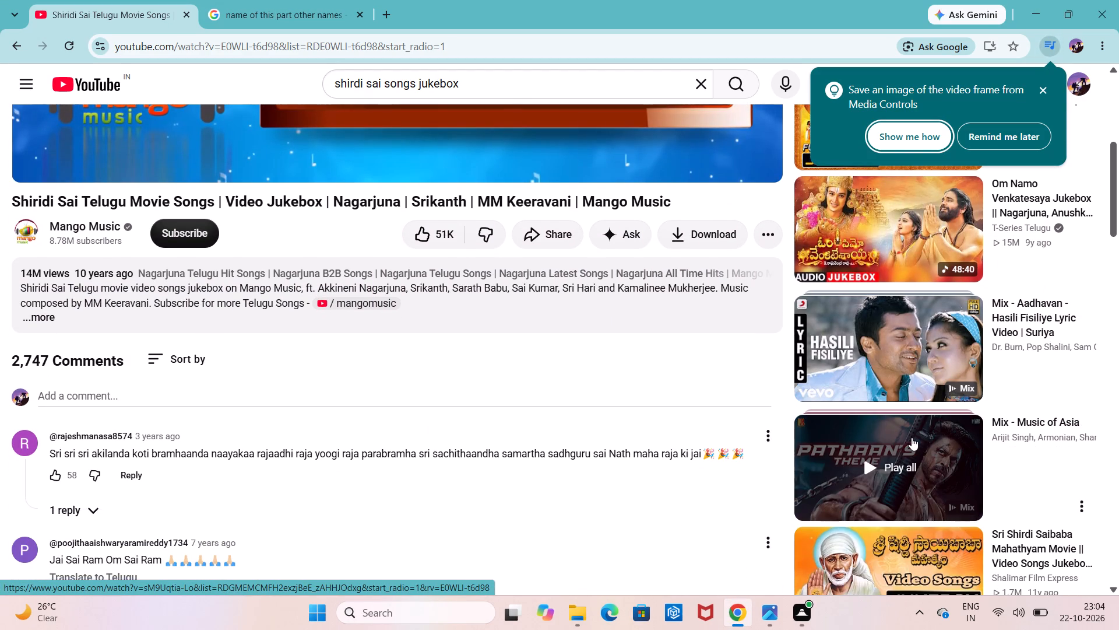
{"action": "scroll", "coordinate": [917, 434], "scroll_direction": "down", "scroll_amount": 5}
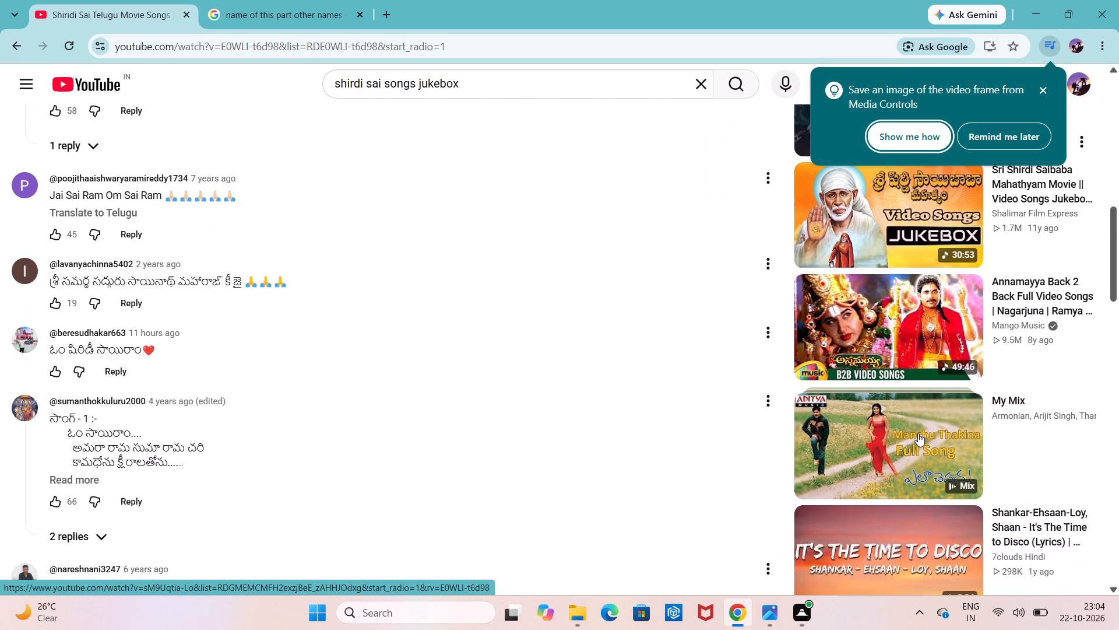
{"action": "scroll", "coordinate": [918, 433], "scroll_direction": "down", "scroll_amount": 4}
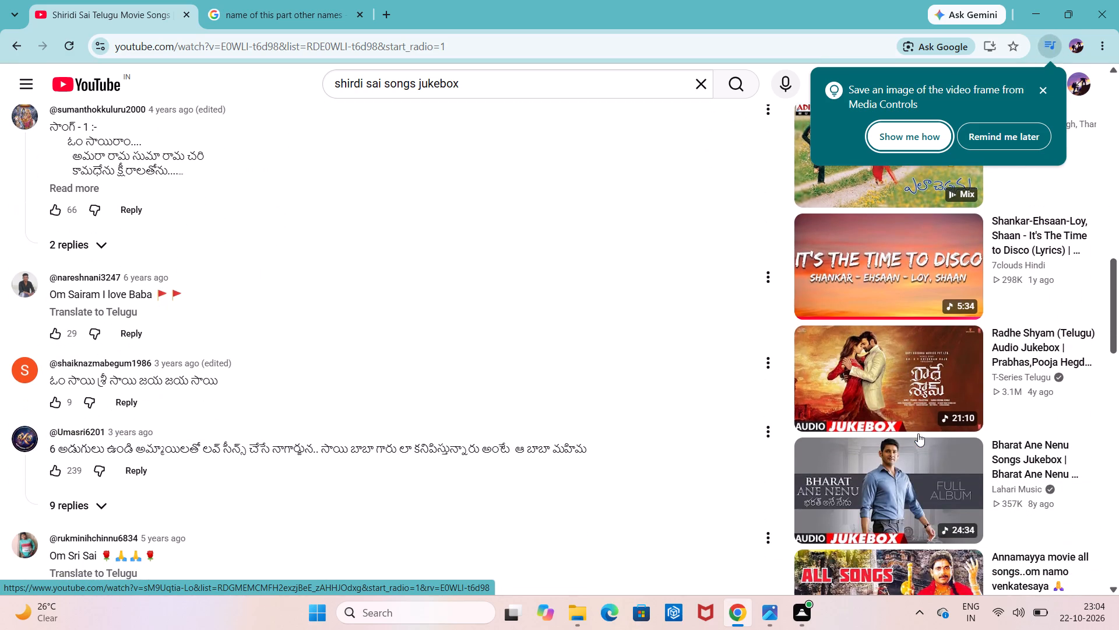
{"action": "left_click", "coordinate": [902, 384]}
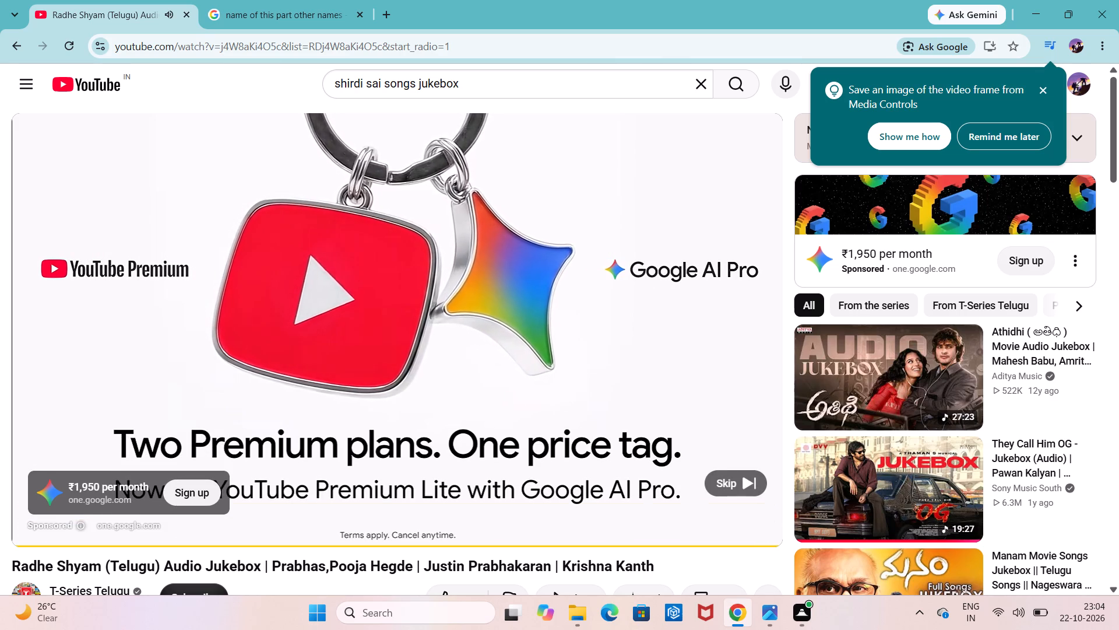
{"action": "left_click", "coordinate": [726, 480]}
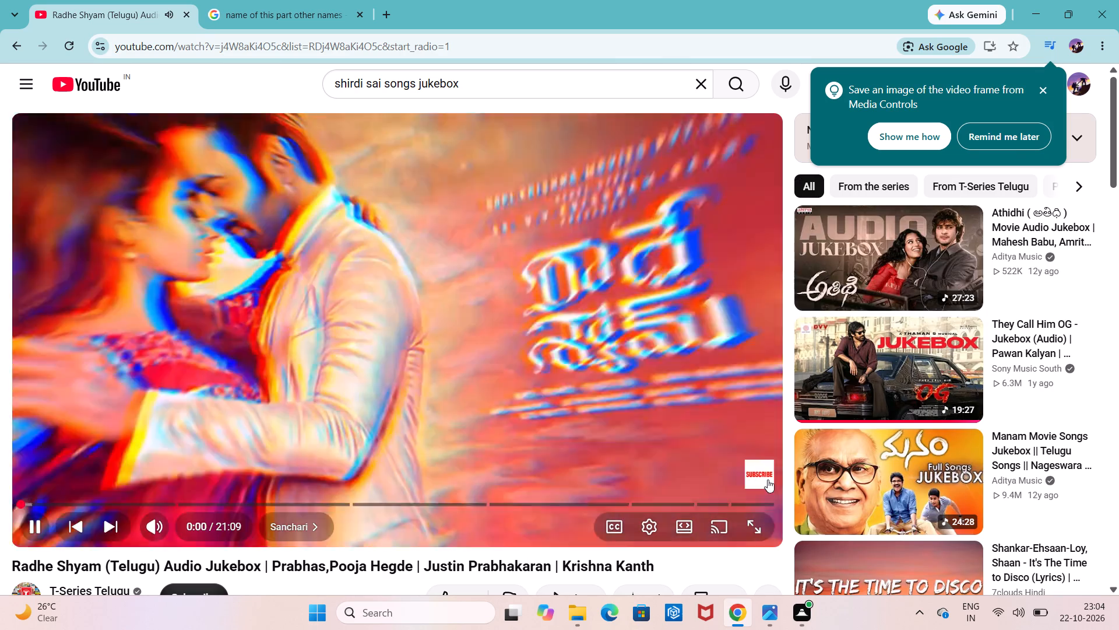